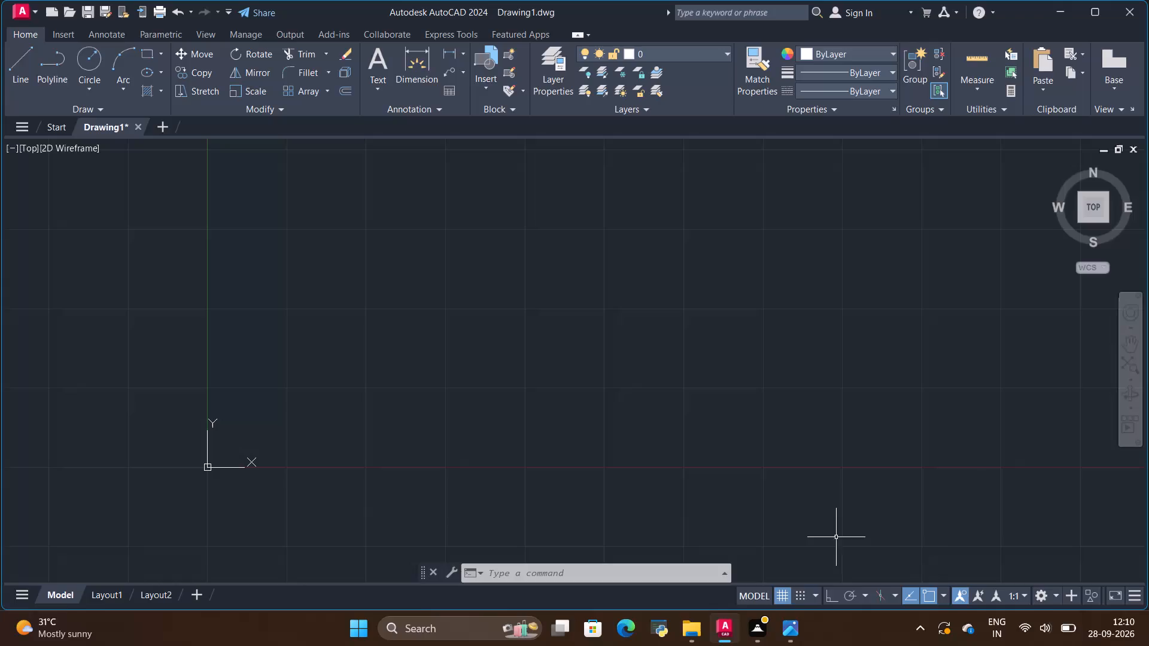
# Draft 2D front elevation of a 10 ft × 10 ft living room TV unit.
# Turn off the computer's Wi-Fi connection and return to the drawing.
pyautogui.click(1028, 629)
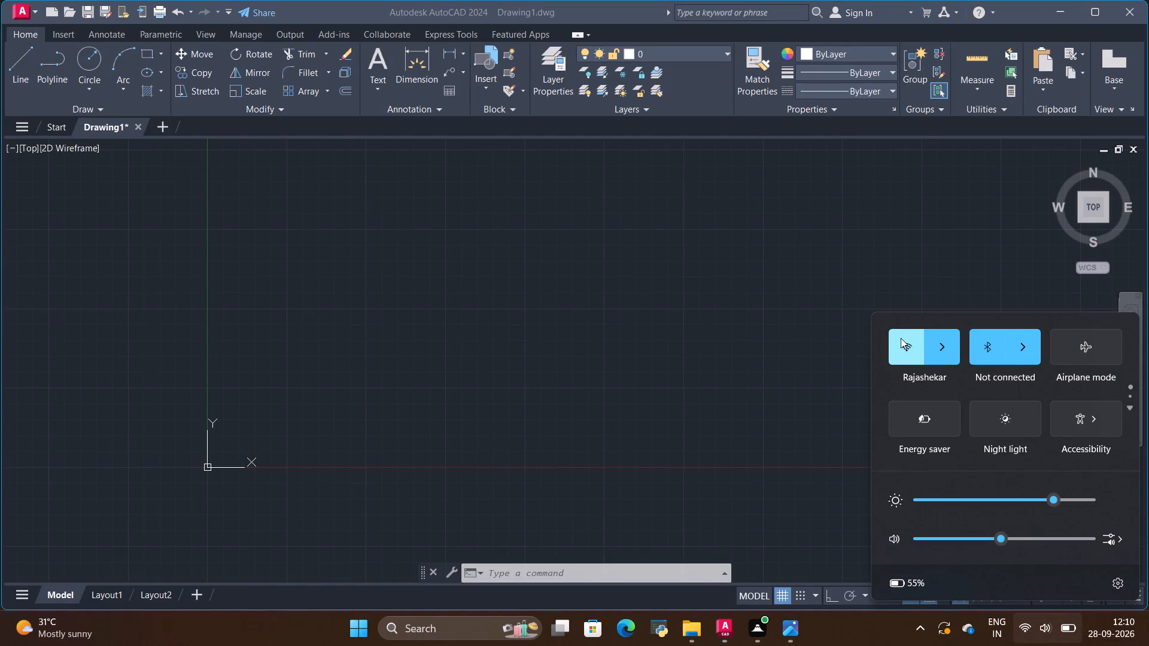
pyautogui.click(901, 339)
pyautogui.click(820, 390)
# Configure the drawing units with decimal length type and inches as the insertion scale.
pyautogui.scroll(-2, 462, 461)
pyautogui.scroll(2, 456, 412)
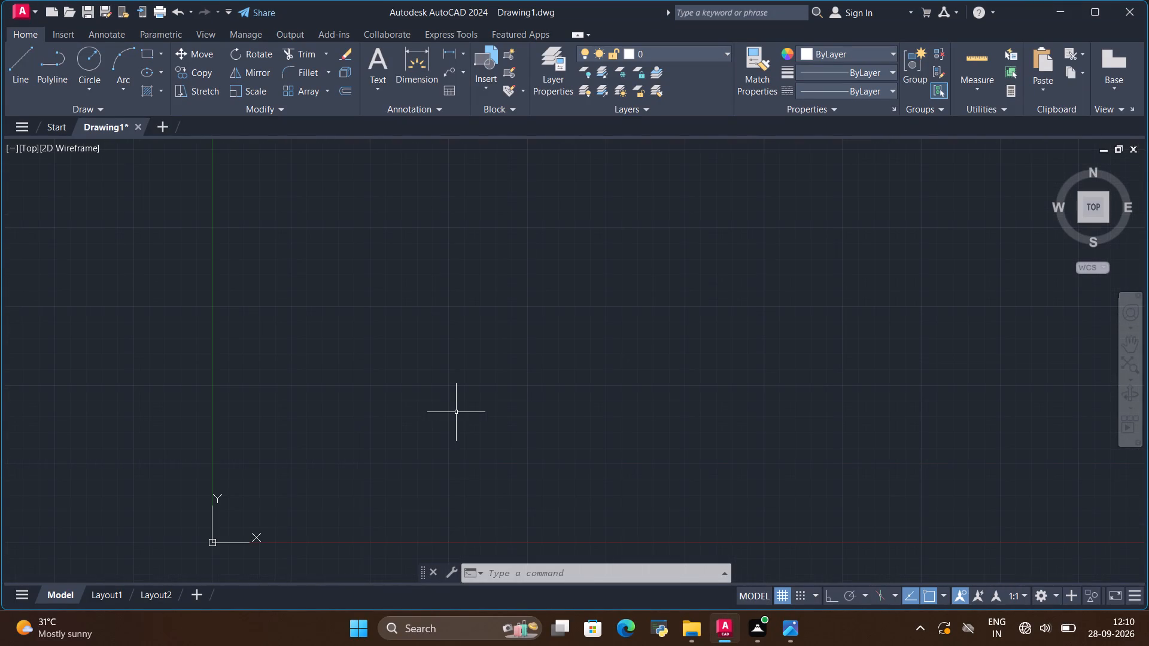
pyautogui.press('u')
pyautogui.write('ni')
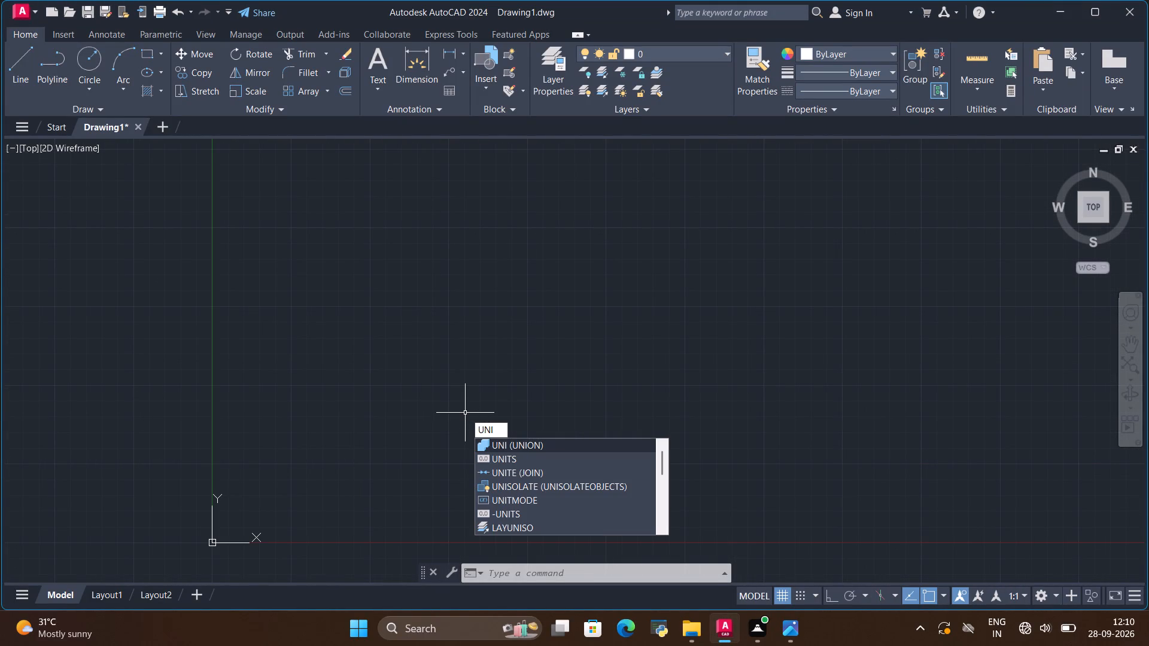
pyautogui.click(523, 455)
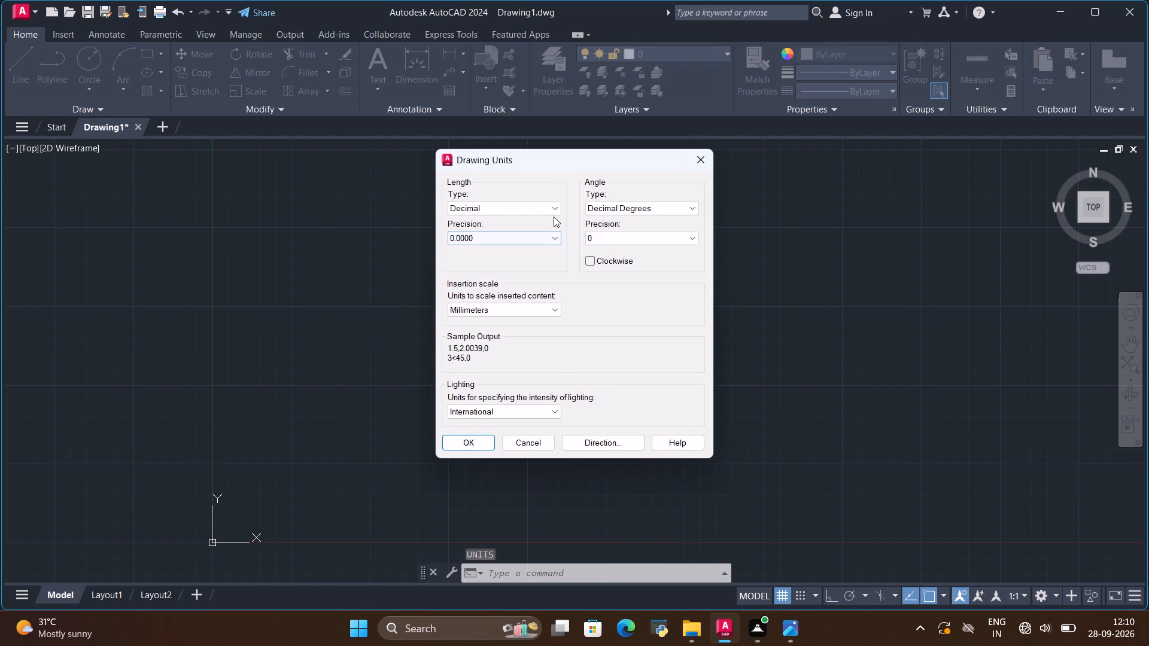
pyautogui.click(553, 307)
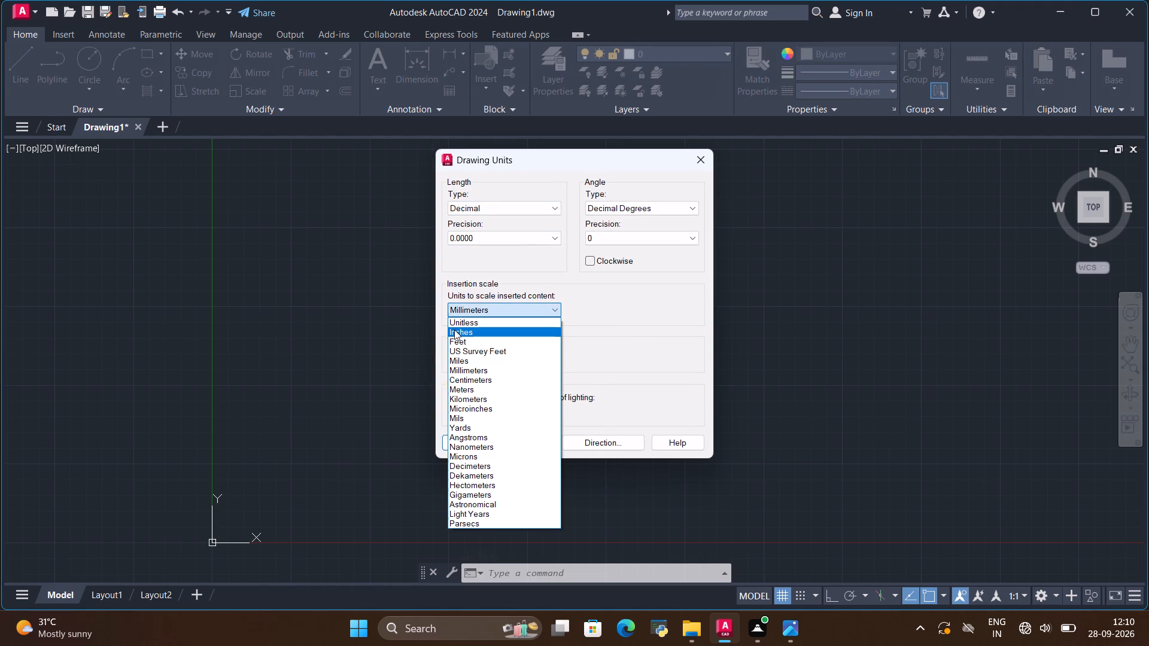
pyautogui.click(454, 330)
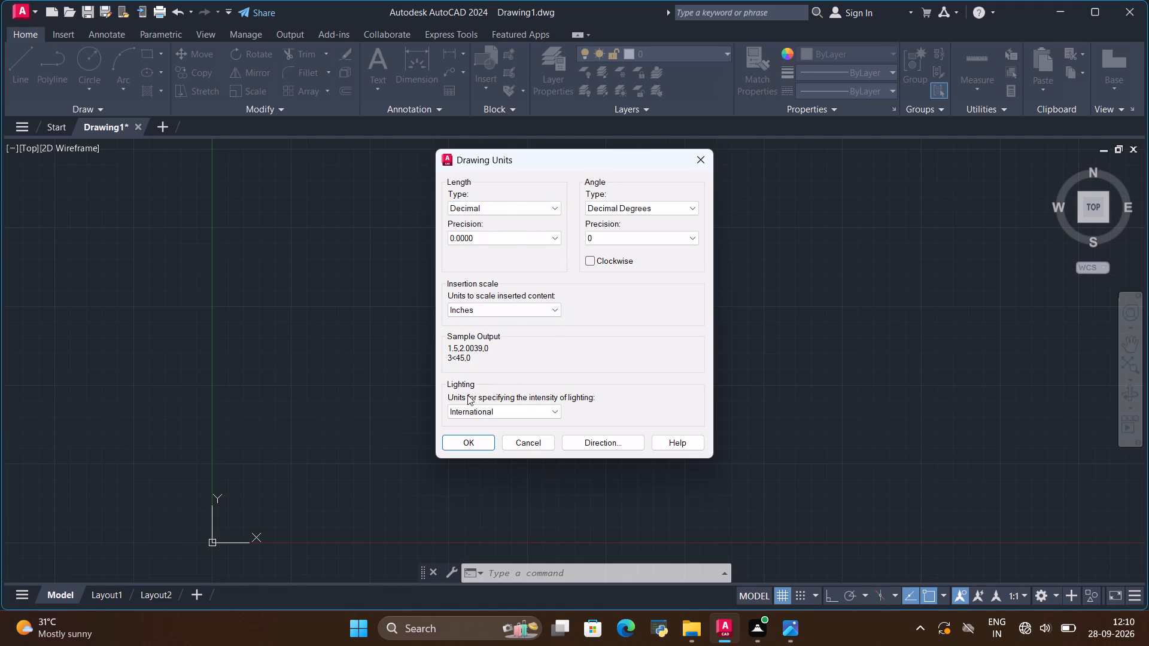
pyautogui.click(509, 203)
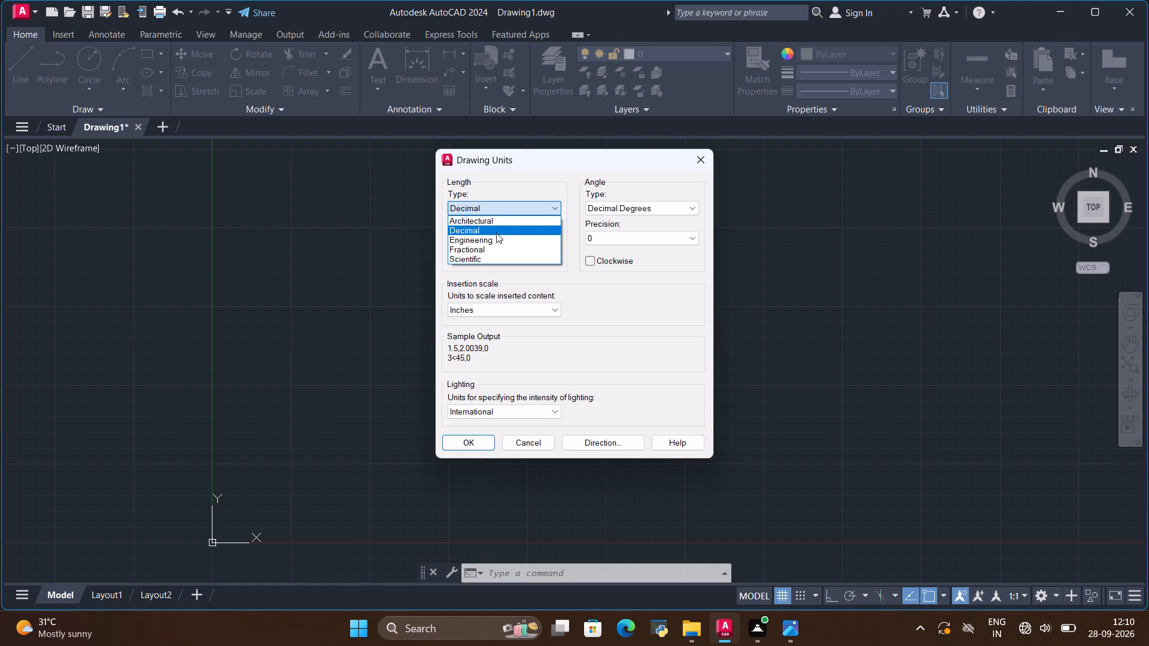
pyautogui.click(496, 233)
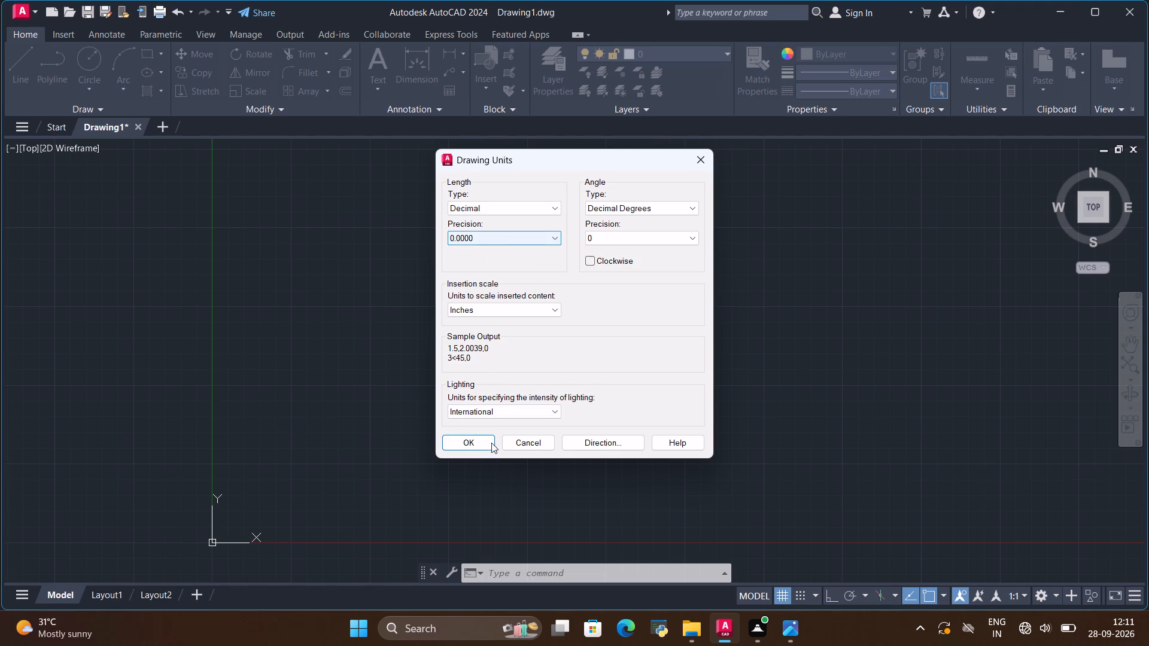
pyautogui.click(468, 437)
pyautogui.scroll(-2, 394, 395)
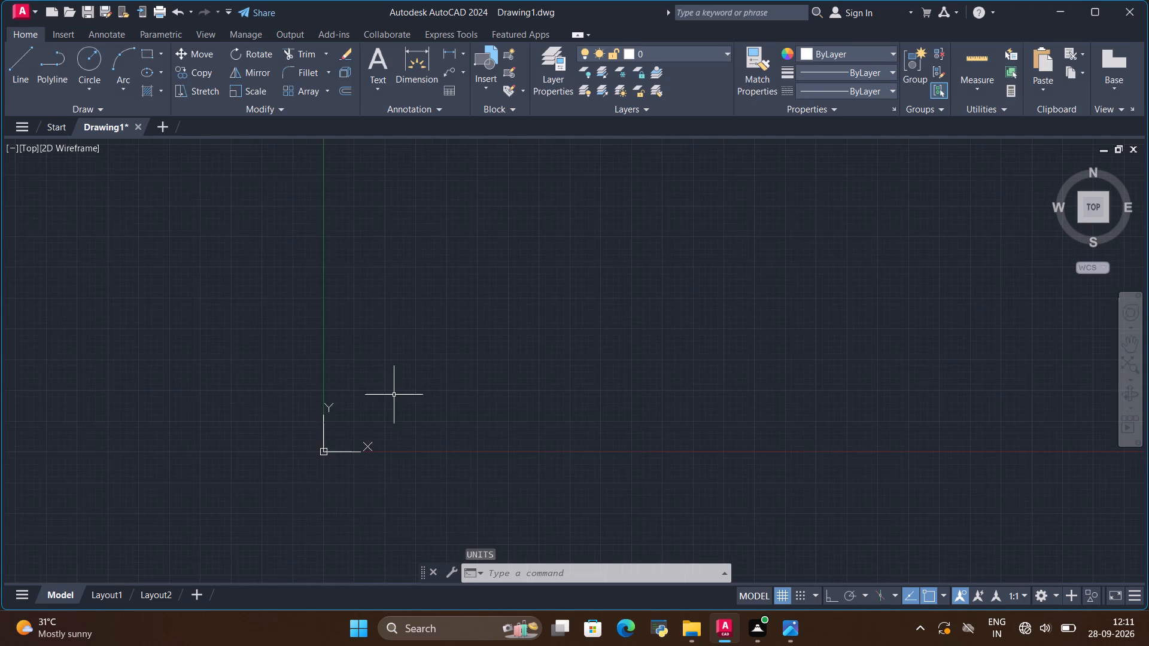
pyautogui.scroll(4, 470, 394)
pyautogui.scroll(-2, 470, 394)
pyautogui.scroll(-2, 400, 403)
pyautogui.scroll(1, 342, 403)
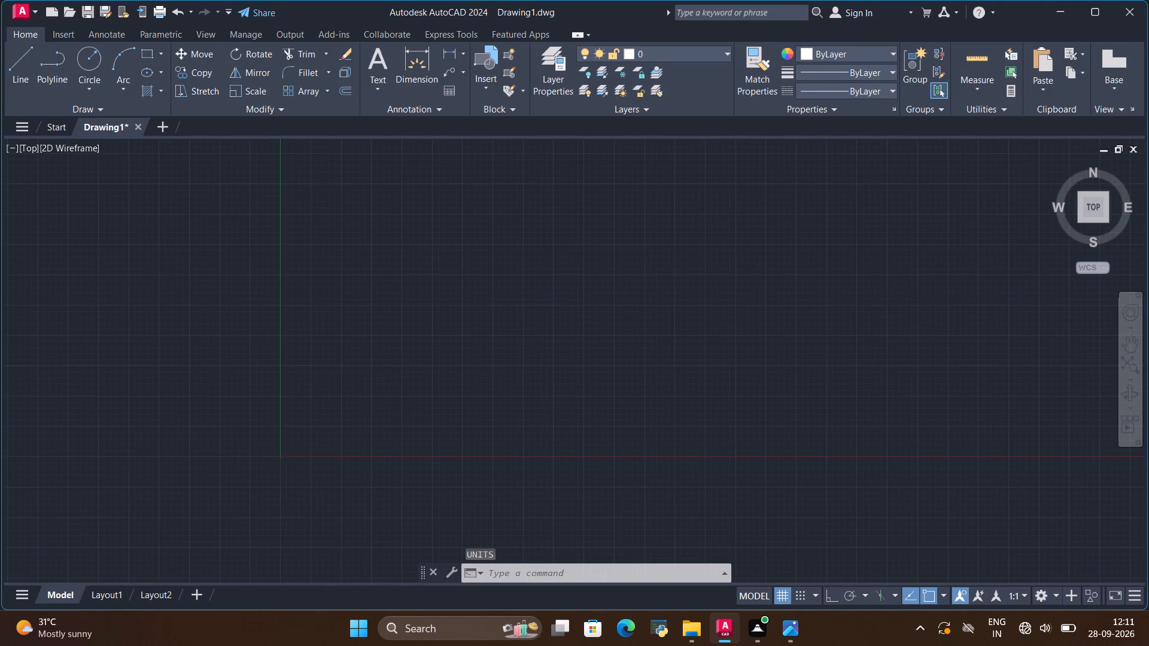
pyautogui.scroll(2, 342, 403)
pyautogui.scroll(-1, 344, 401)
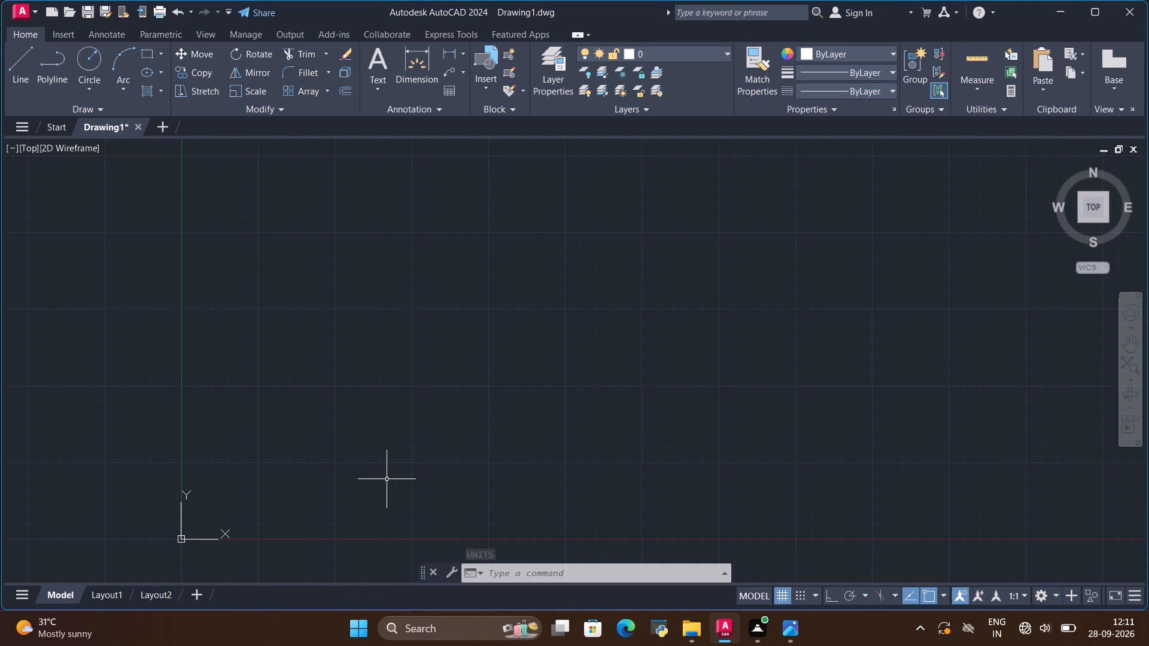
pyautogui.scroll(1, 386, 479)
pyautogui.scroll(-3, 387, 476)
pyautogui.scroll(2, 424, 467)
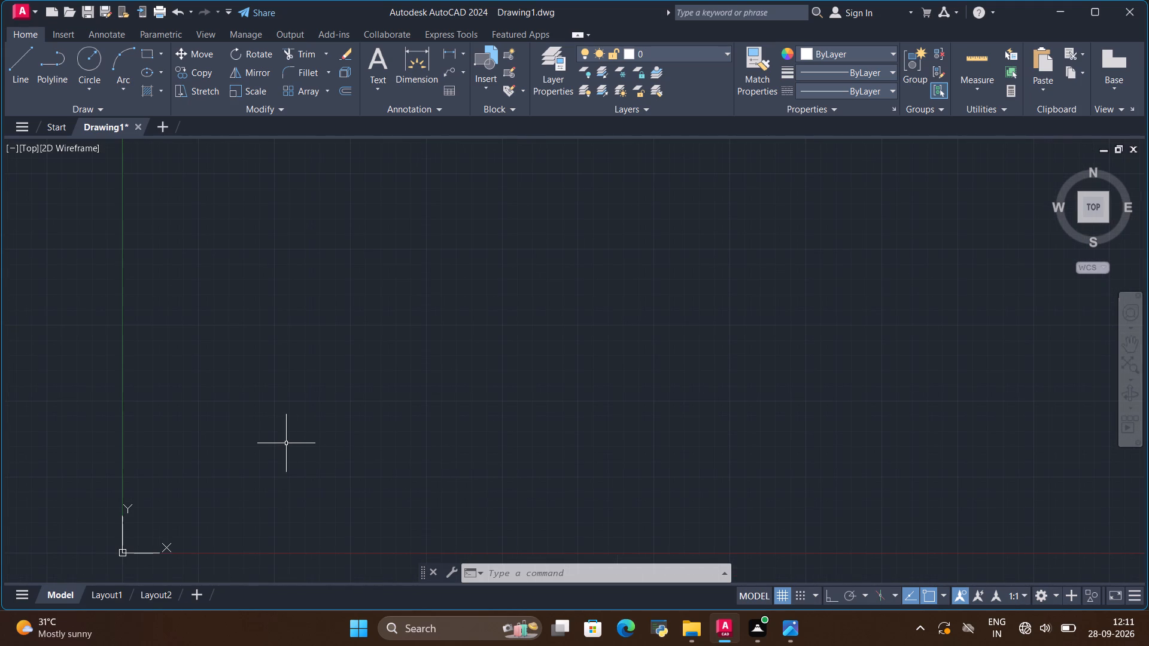
# Switch to Photos to examine the TV unit reference sheet's front elevation and dimensions, and return to AutoCAD.
pyautogui.click(800, 636)
pyautogui.scroll(3, 321, 130)
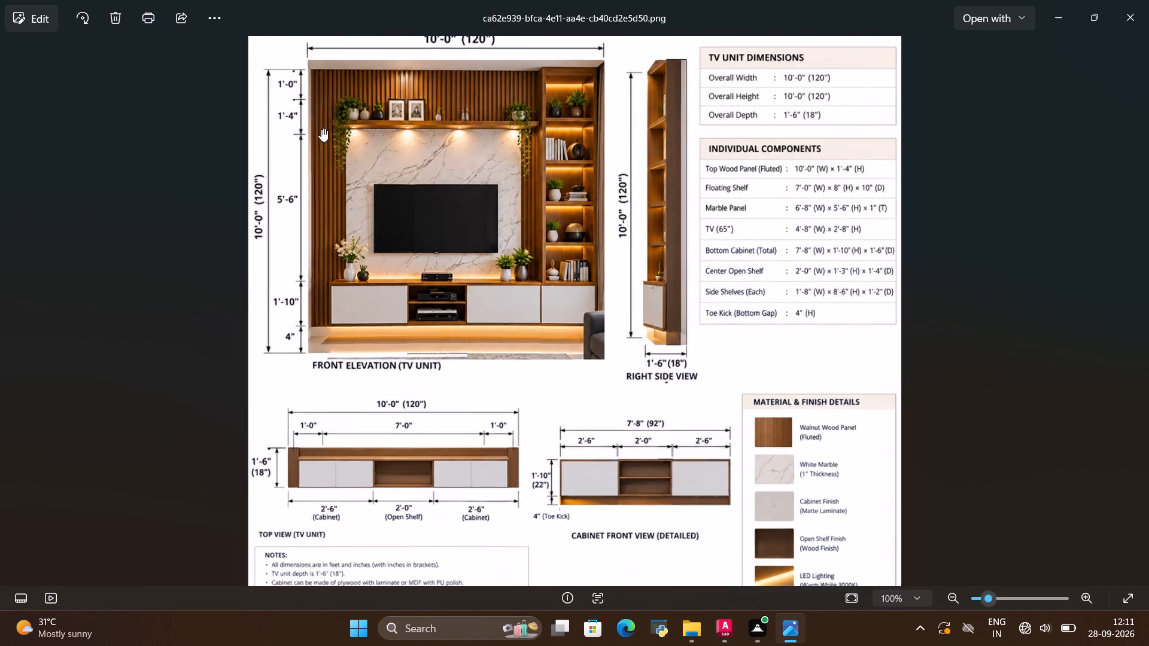
pyautogui.scroll(-3, 345, 153)
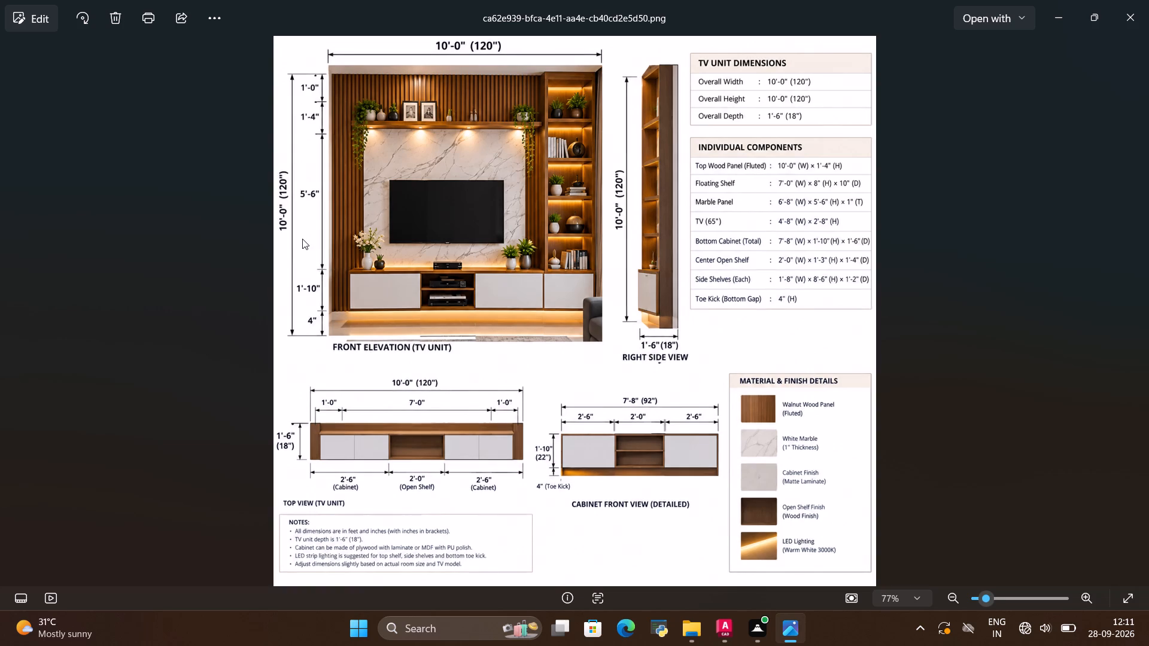
pyautogui.hotkey('alt', 'Tab')
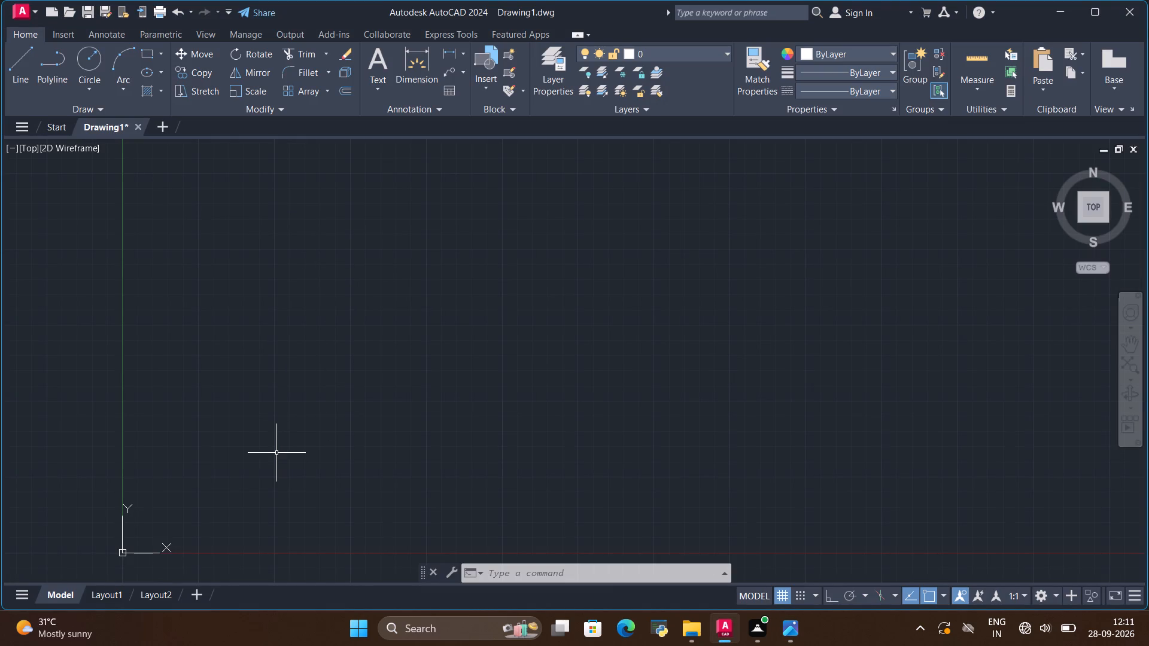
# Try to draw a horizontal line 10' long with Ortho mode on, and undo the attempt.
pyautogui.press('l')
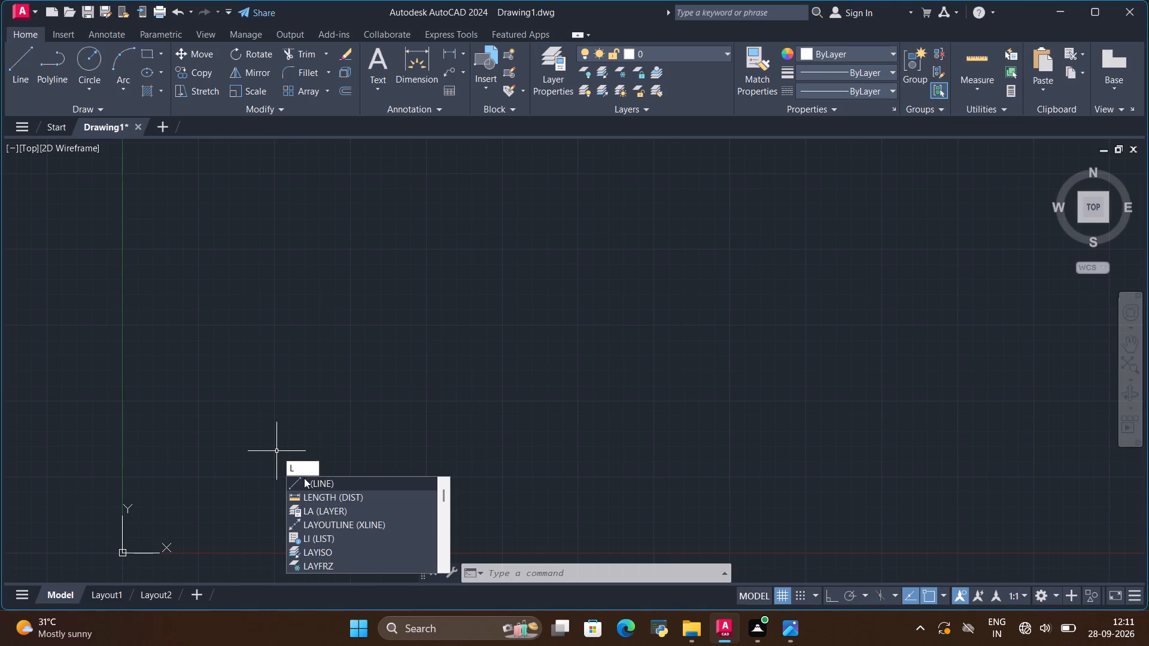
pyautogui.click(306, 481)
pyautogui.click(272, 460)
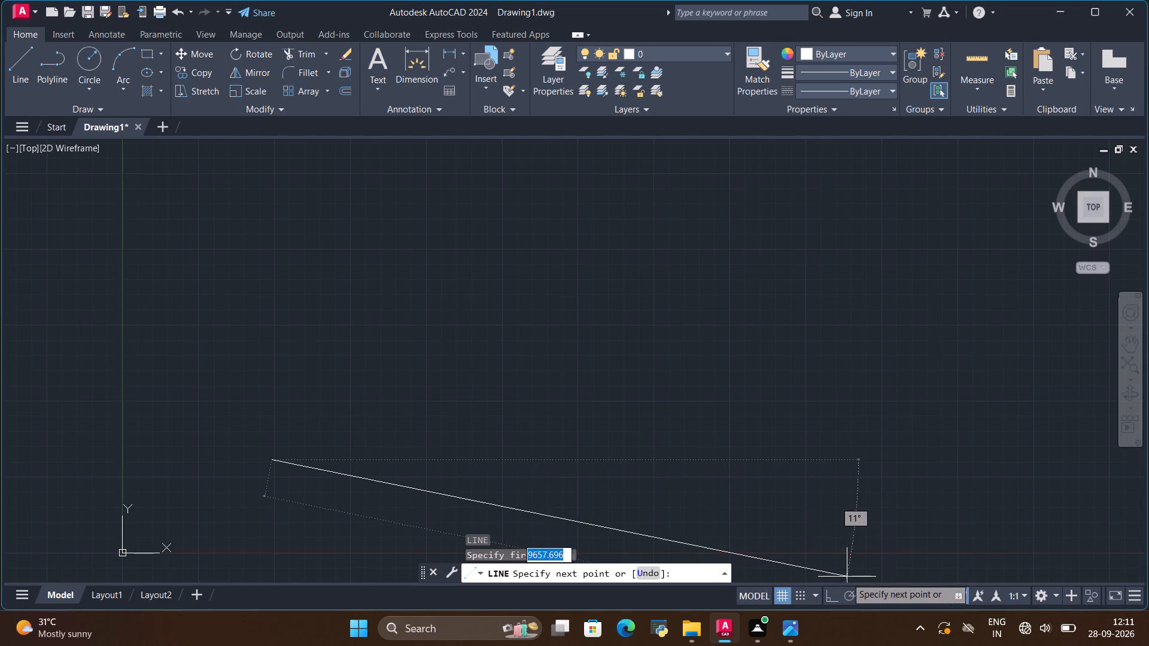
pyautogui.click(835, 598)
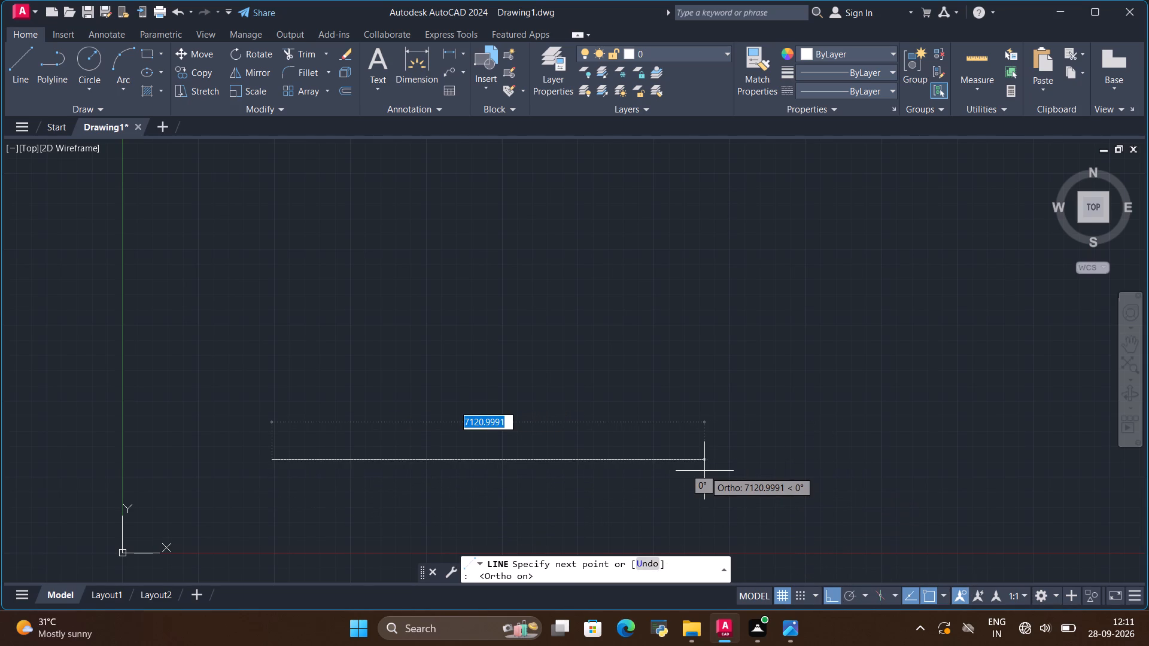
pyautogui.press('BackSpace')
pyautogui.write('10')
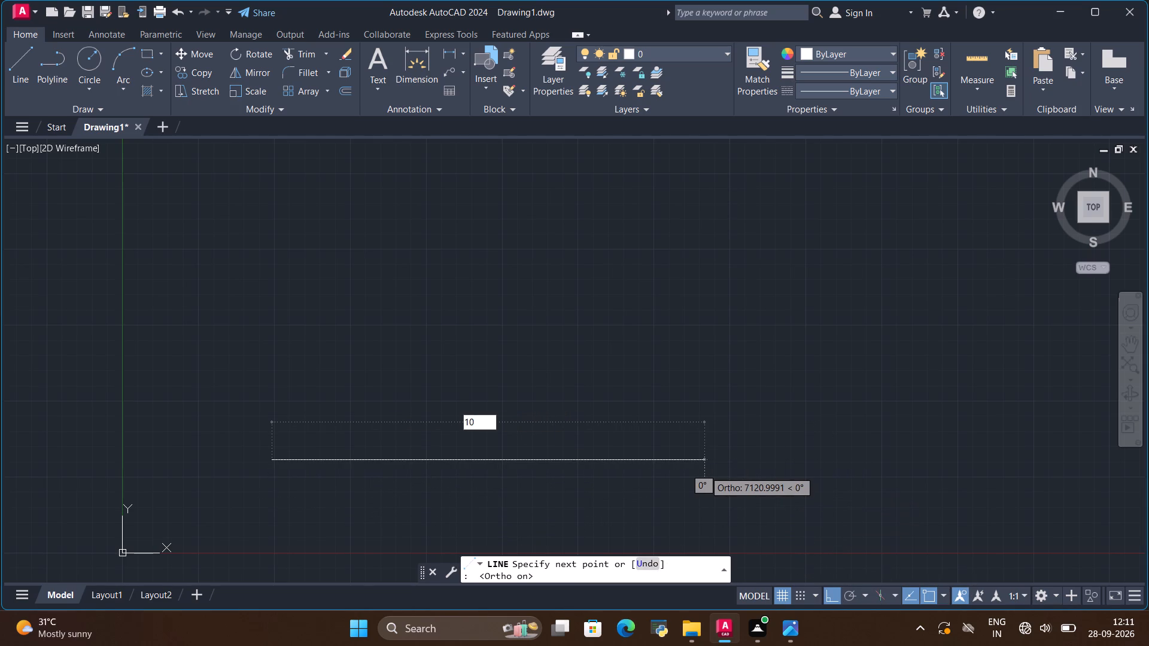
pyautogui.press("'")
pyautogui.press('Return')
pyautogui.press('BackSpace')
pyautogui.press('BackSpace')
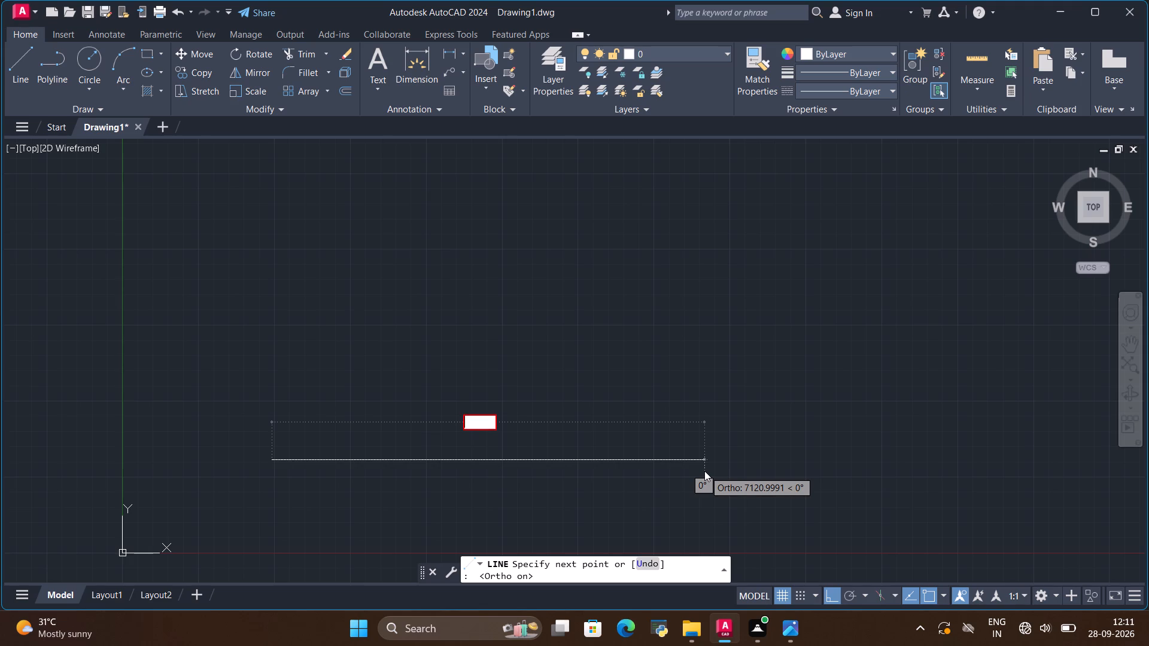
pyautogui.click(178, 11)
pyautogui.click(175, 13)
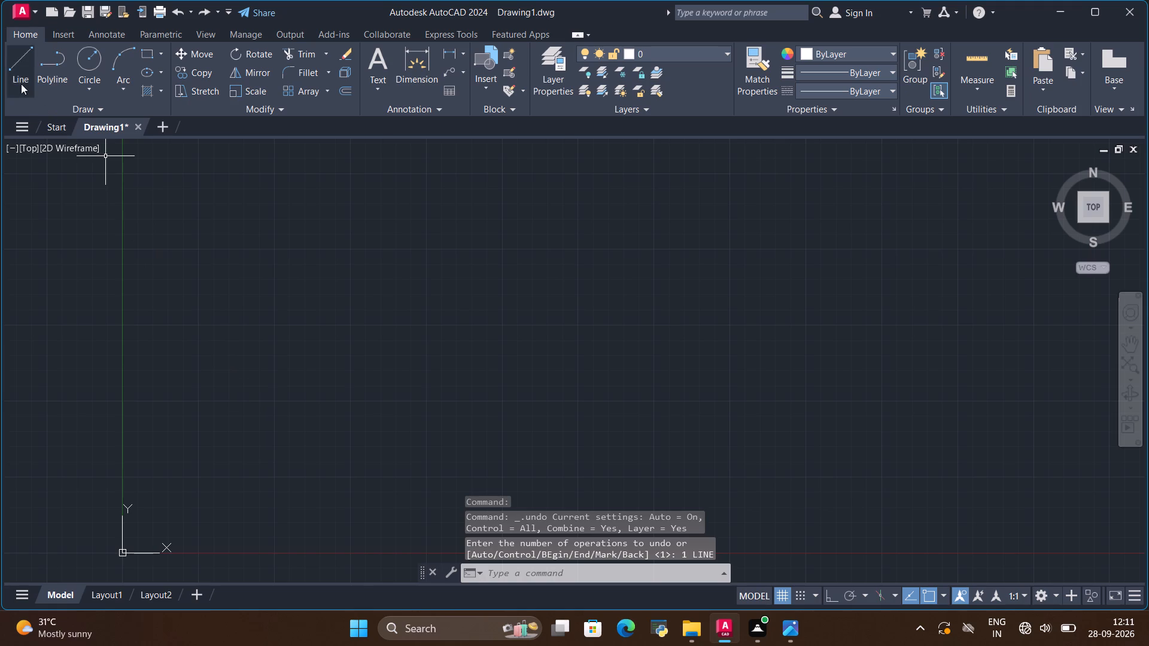
# Turn on Ortho mode during a trial line and cancel that line.
pyautogui.click(18, 68)
pyautogui.click(276, 407)
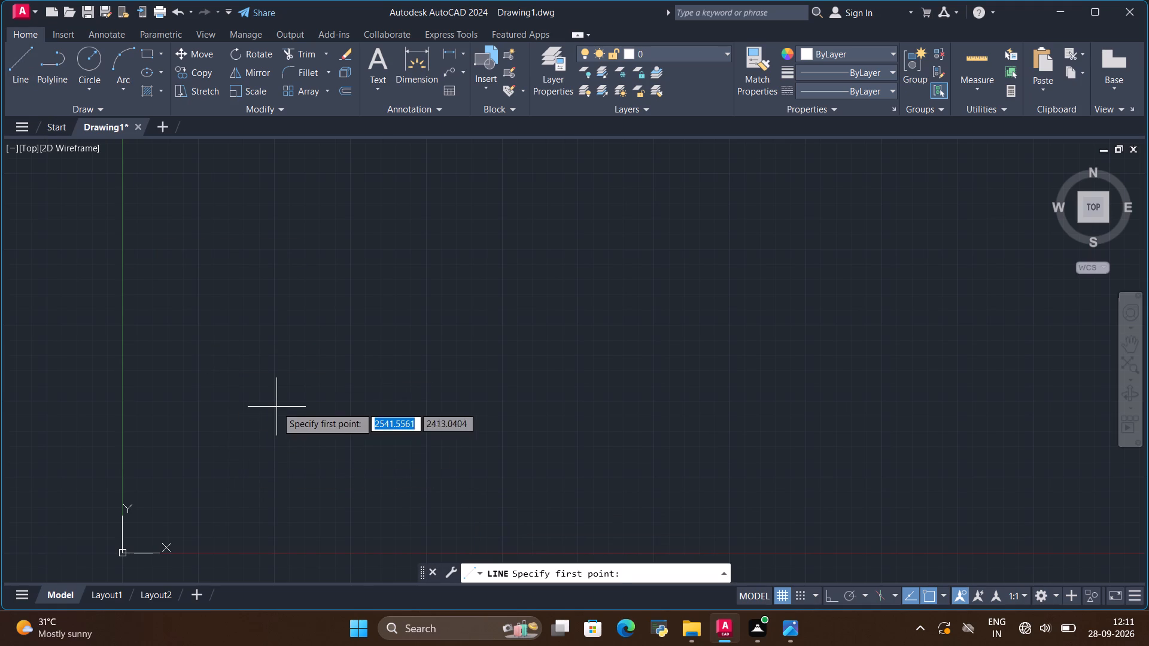
pyautogui.click(828, 599)
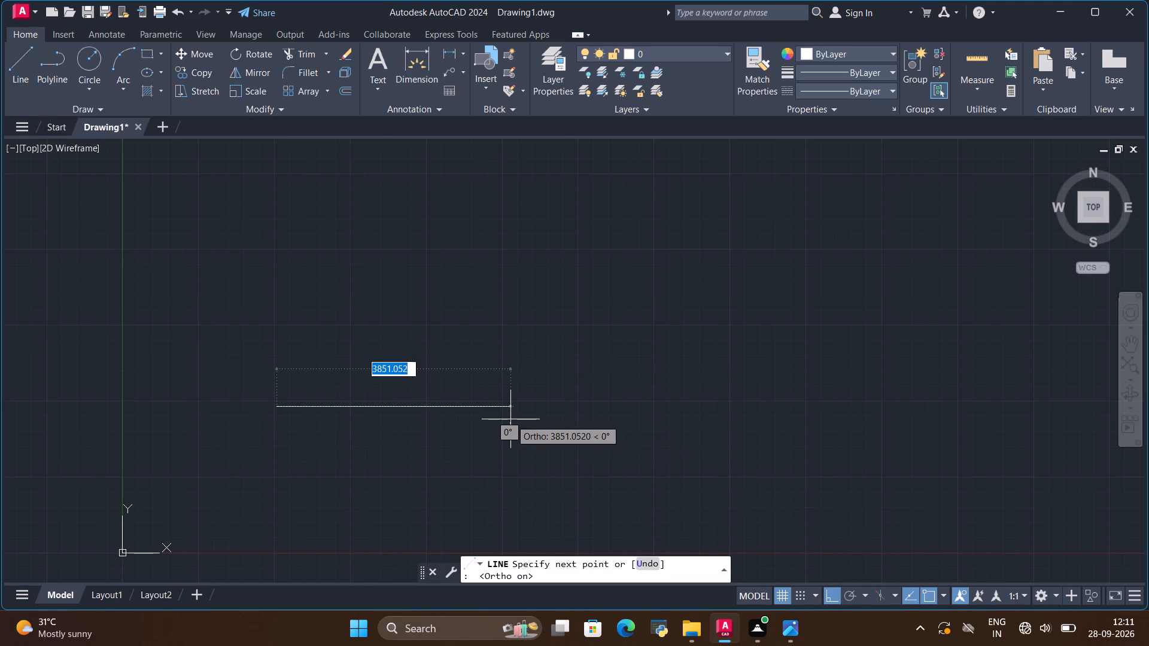
pyautogui.scroll(3, 233, 447)
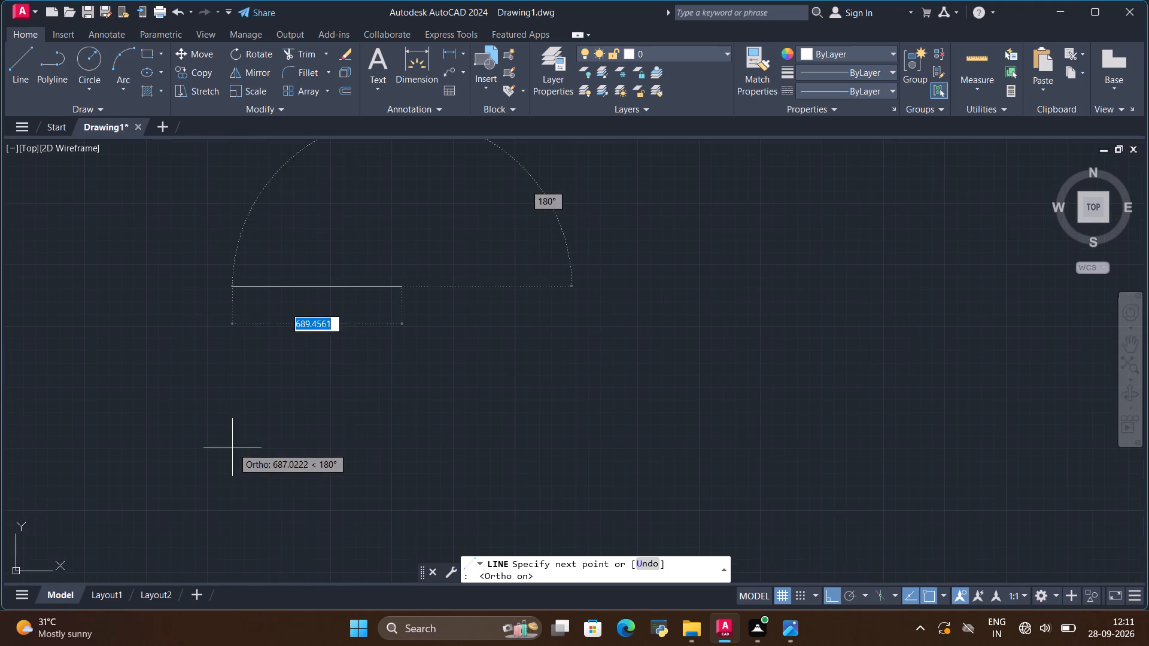
pyautogui.scroll(4, 294, 425)
pyautogui.scroll(-2, 428, 410)
pyautogui.press('Escape')
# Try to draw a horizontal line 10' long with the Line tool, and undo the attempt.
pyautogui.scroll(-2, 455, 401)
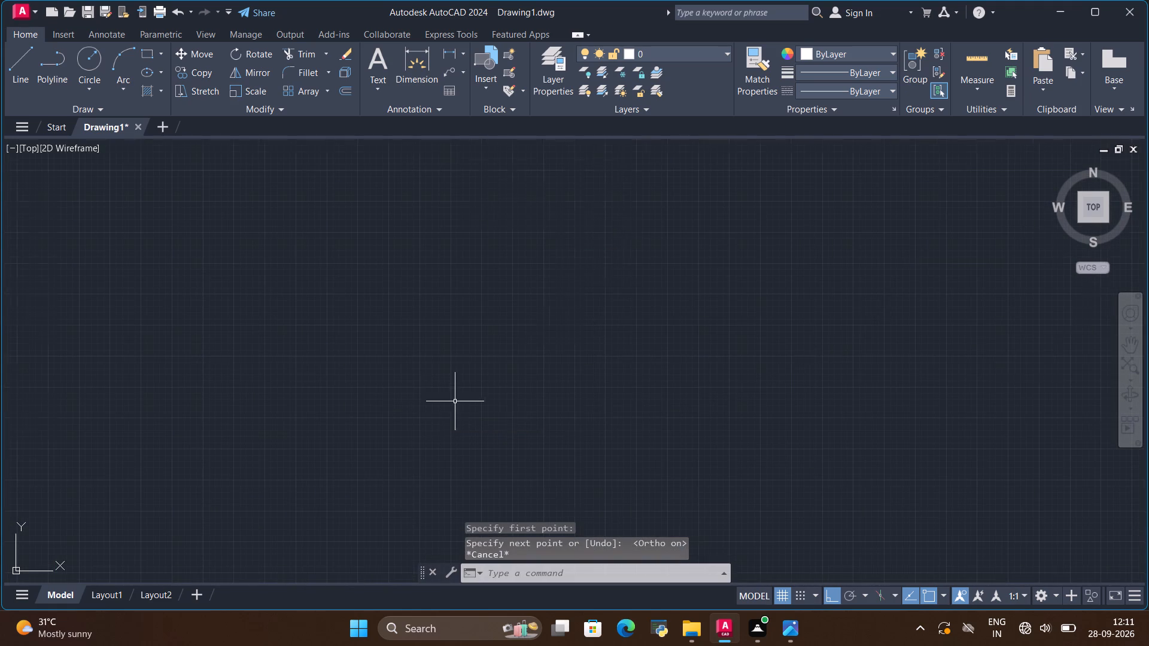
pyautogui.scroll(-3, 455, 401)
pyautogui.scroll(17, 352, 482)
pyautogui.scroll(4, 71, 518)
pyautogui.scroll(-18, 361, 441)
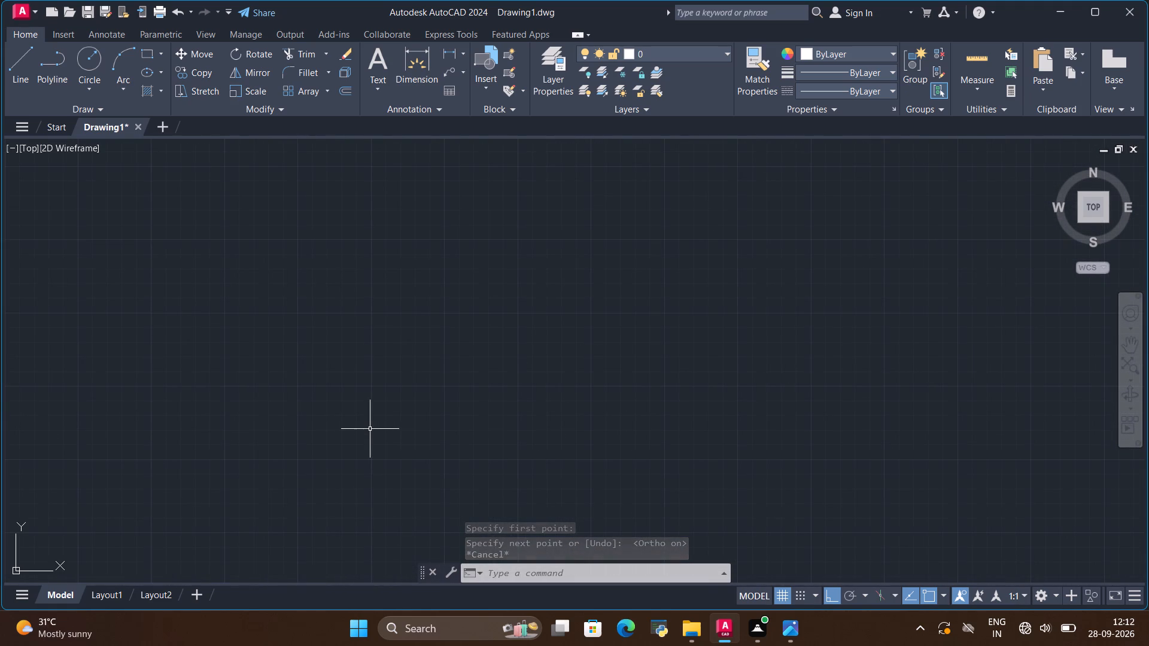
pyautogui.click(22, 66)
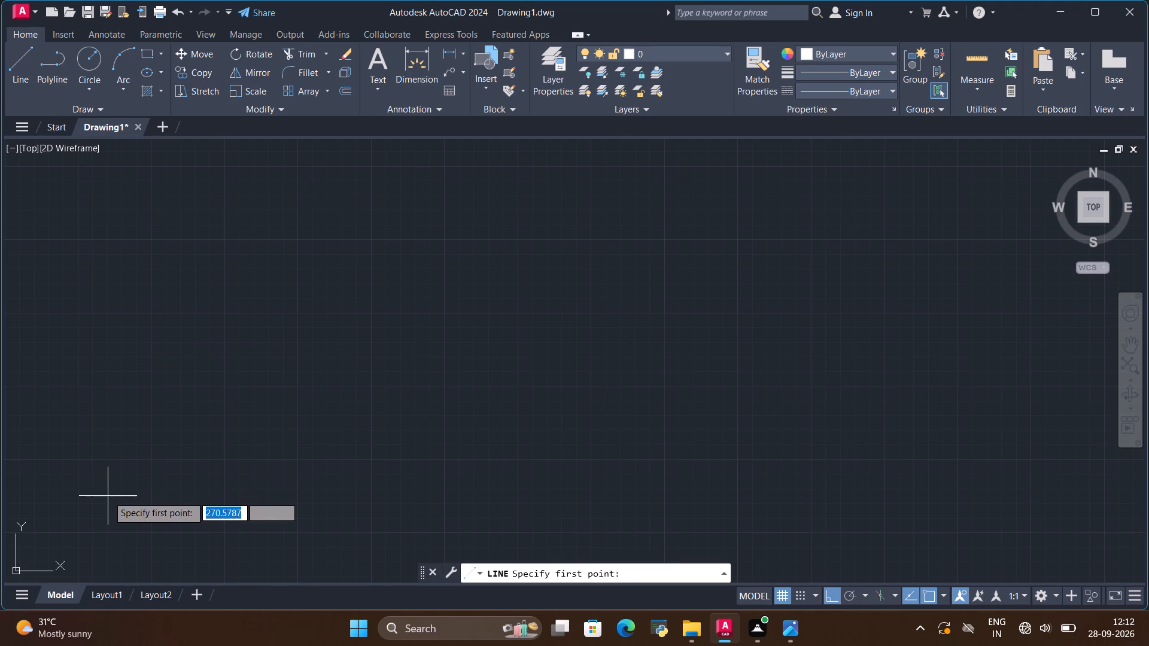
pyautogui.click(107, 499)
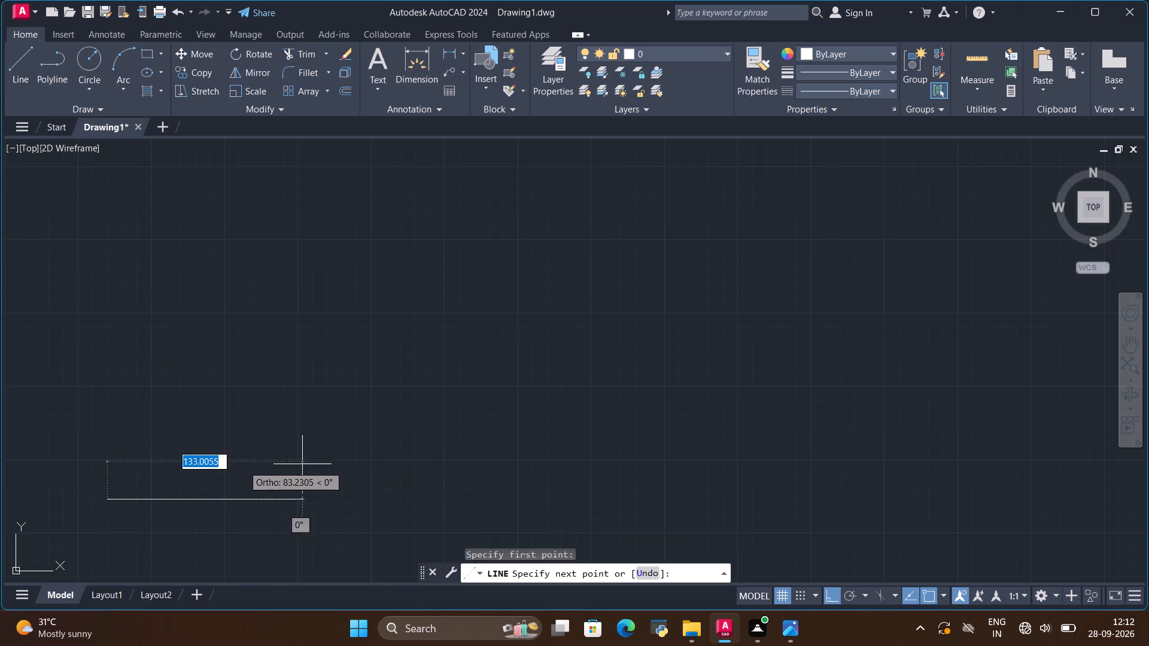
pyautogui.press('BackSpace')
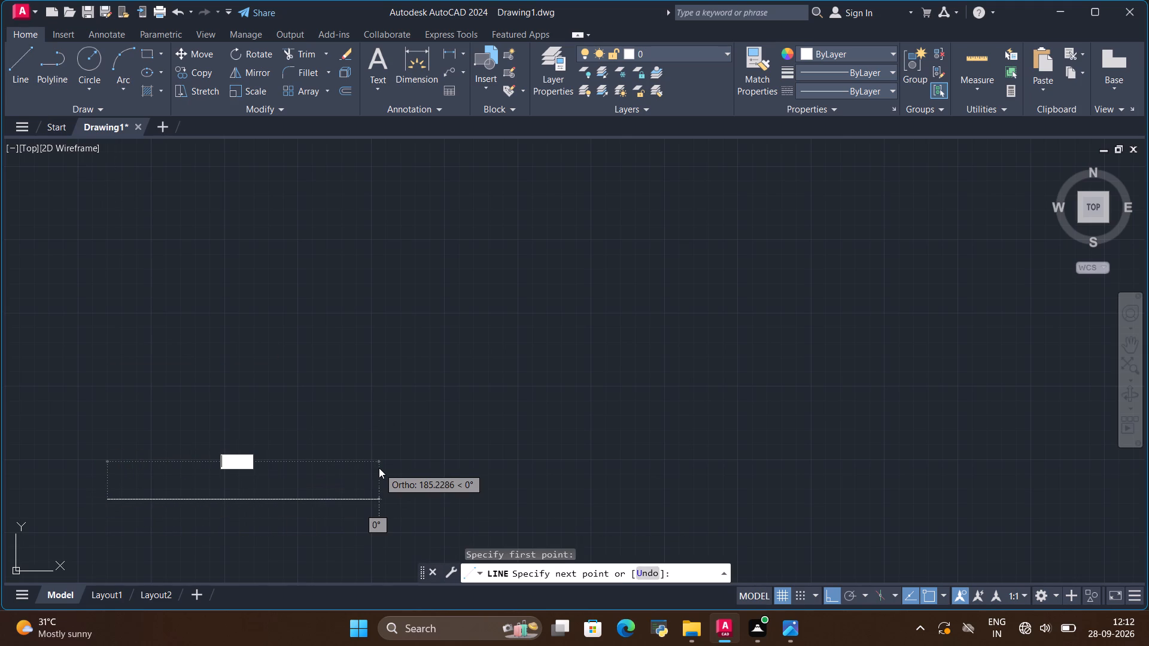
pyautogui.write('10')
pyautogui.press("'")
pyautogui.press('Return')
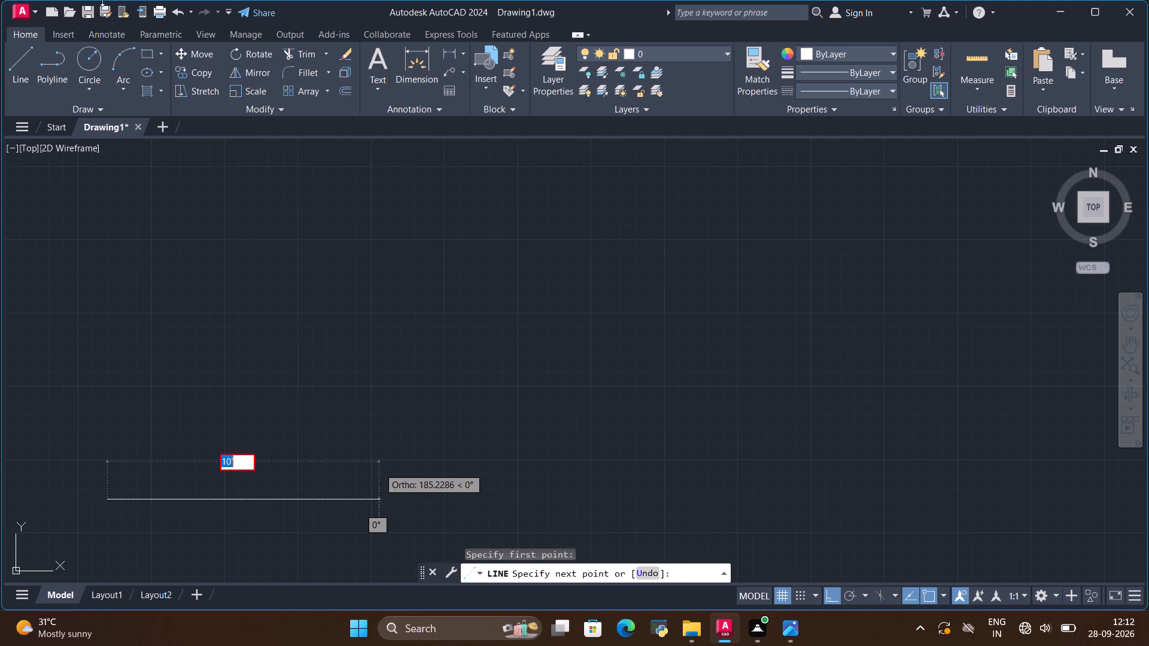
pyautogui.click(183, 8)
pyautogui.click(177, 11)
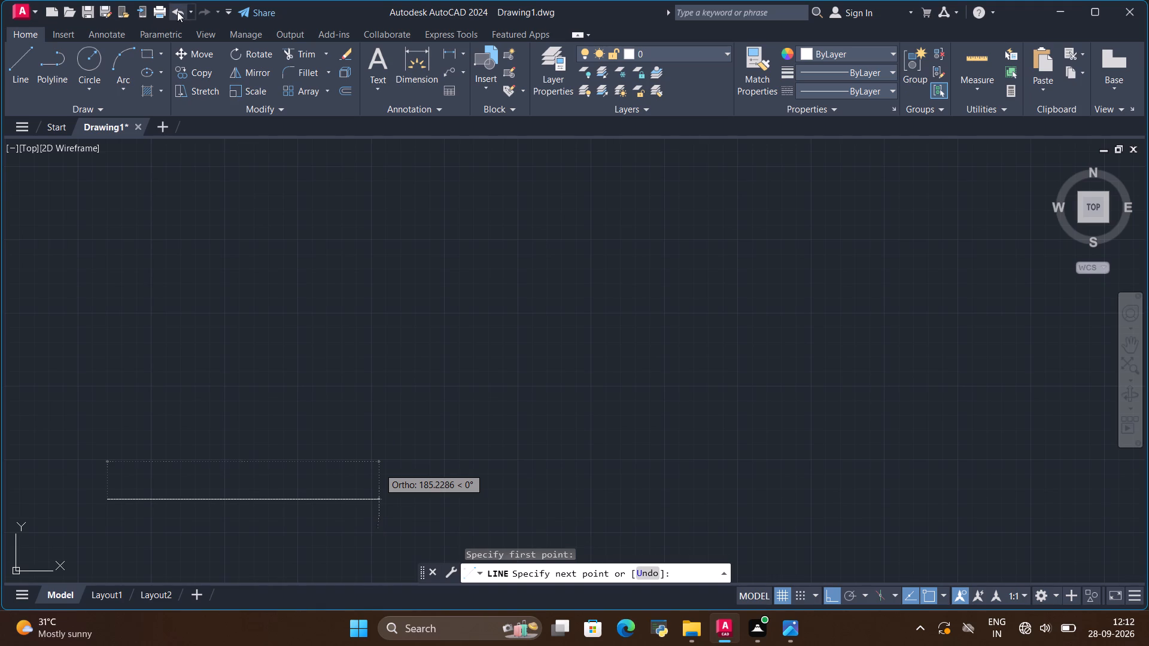
# Set the drawing units' length type to Engineering, keeping inches as the insertion scale.
pyautogui.write('uni')
pyautogui.click(431, 373)
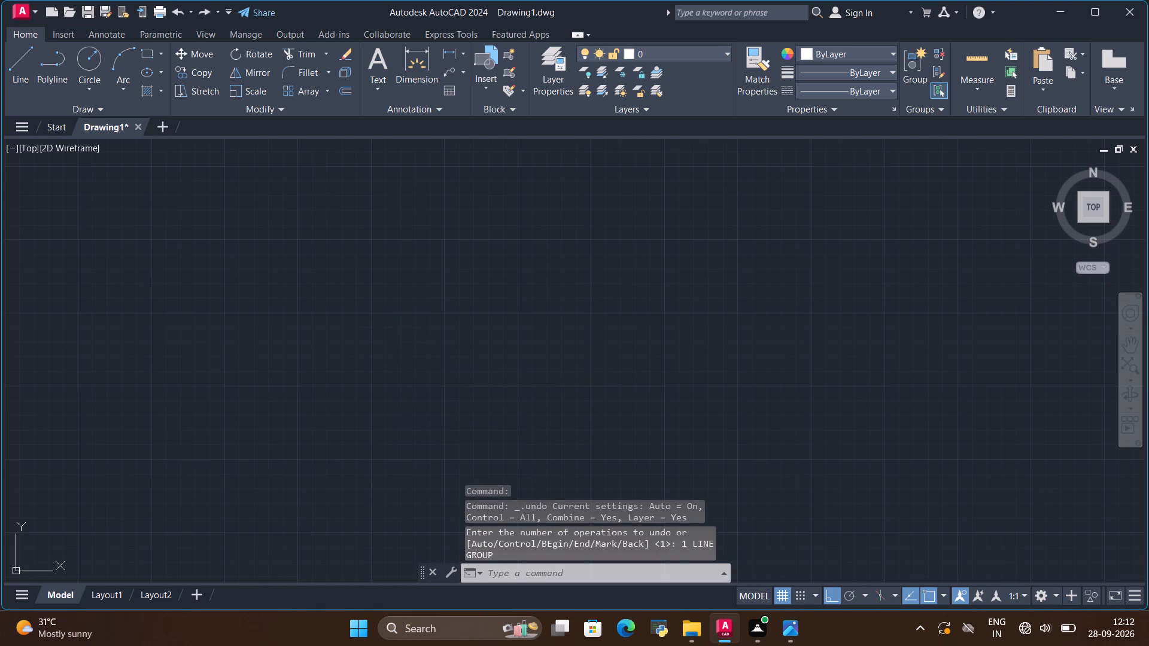
pyautogui.click(487, 205)
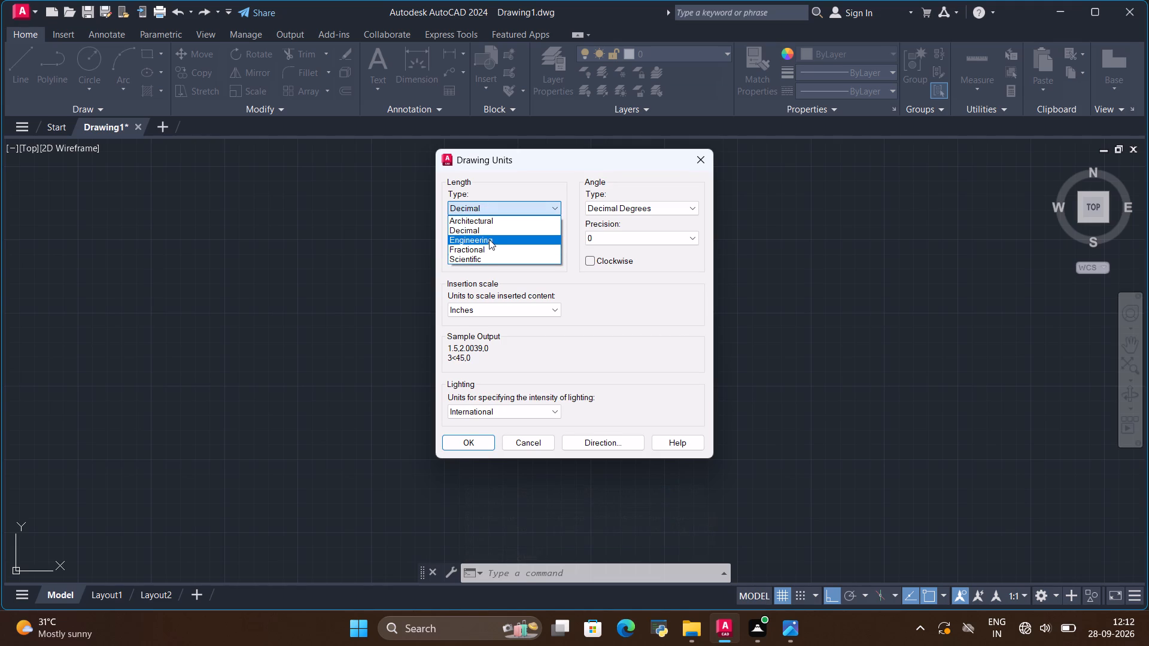
pyautogui.click(489, 239)
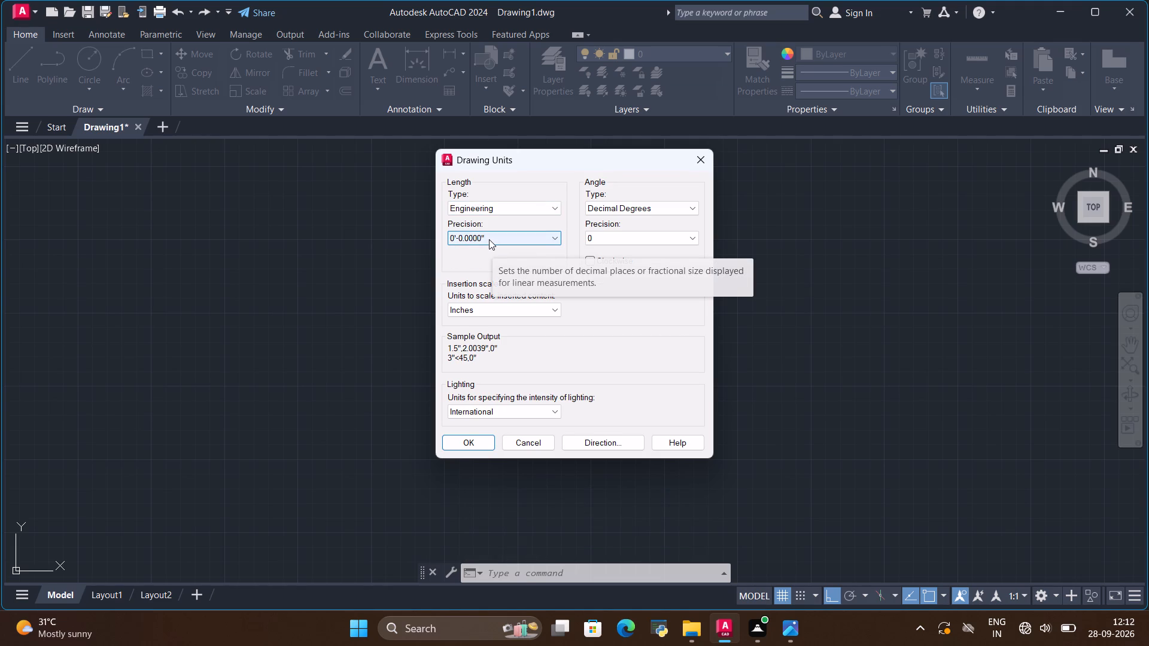
pyautogui.click(500, 210)
pyautogui.click(500, 217)
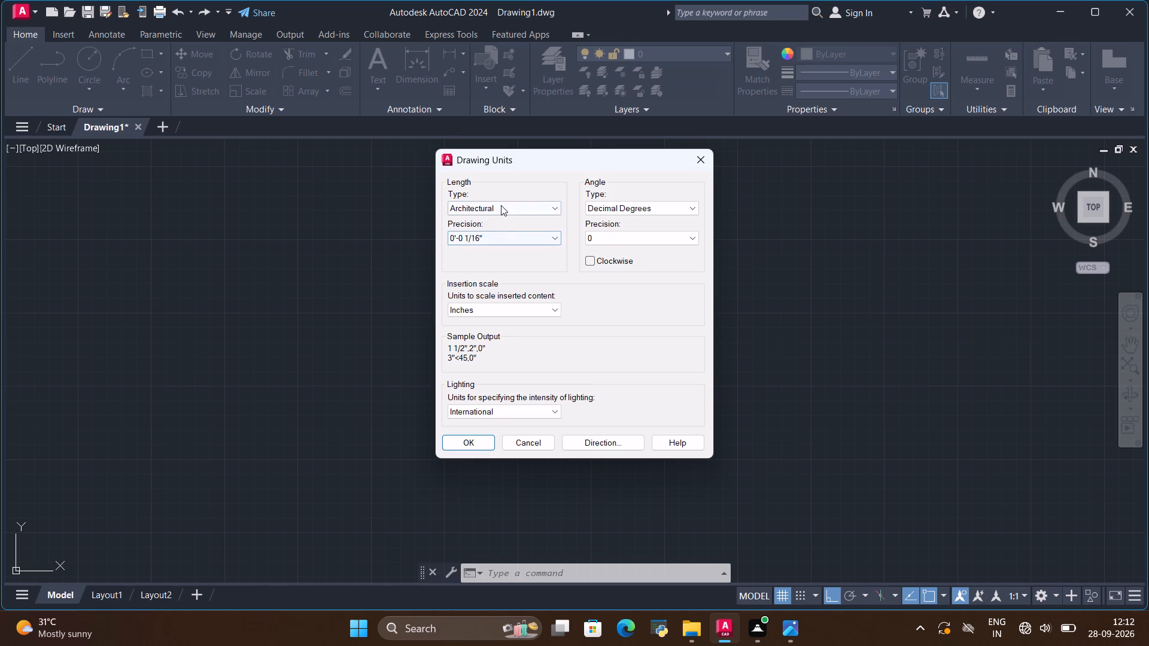
pyautogui.click(501, 205)
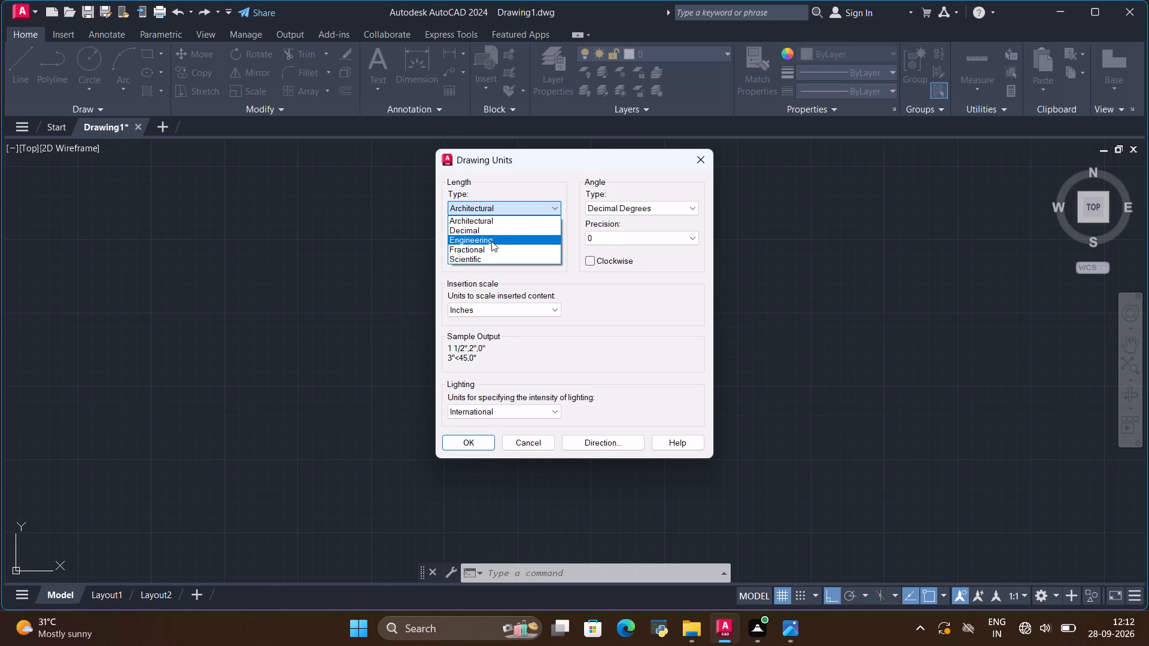
pyautogui.click(490, 240)
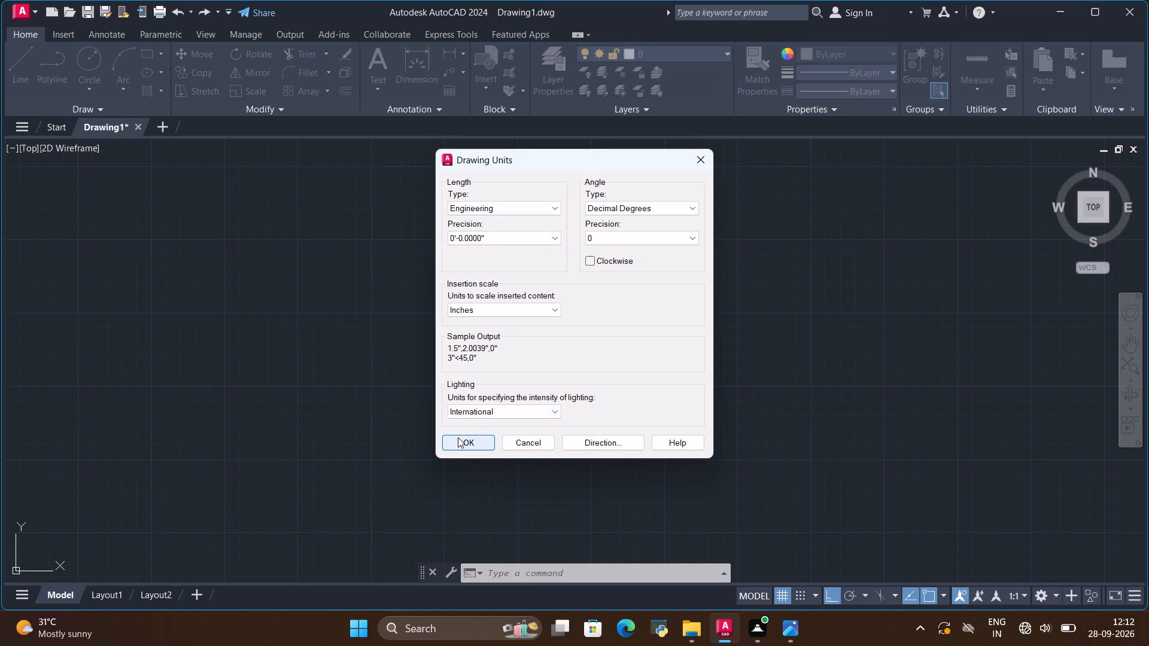
pyautogui.click(458, 439)
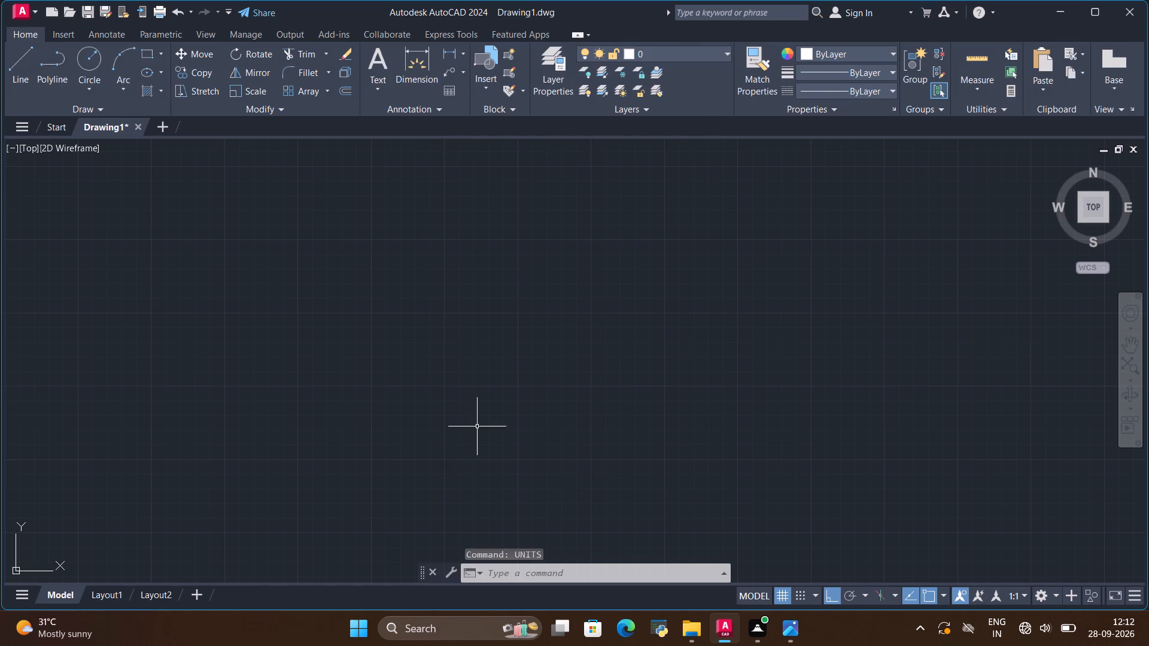
# Draw the TV unit's outer outline near the origin as a closed 10' by 10' square using the Line tool.
pyautogui.scroll(-6, 481, 425)
pyautogui.scroll(4, 557, 466)
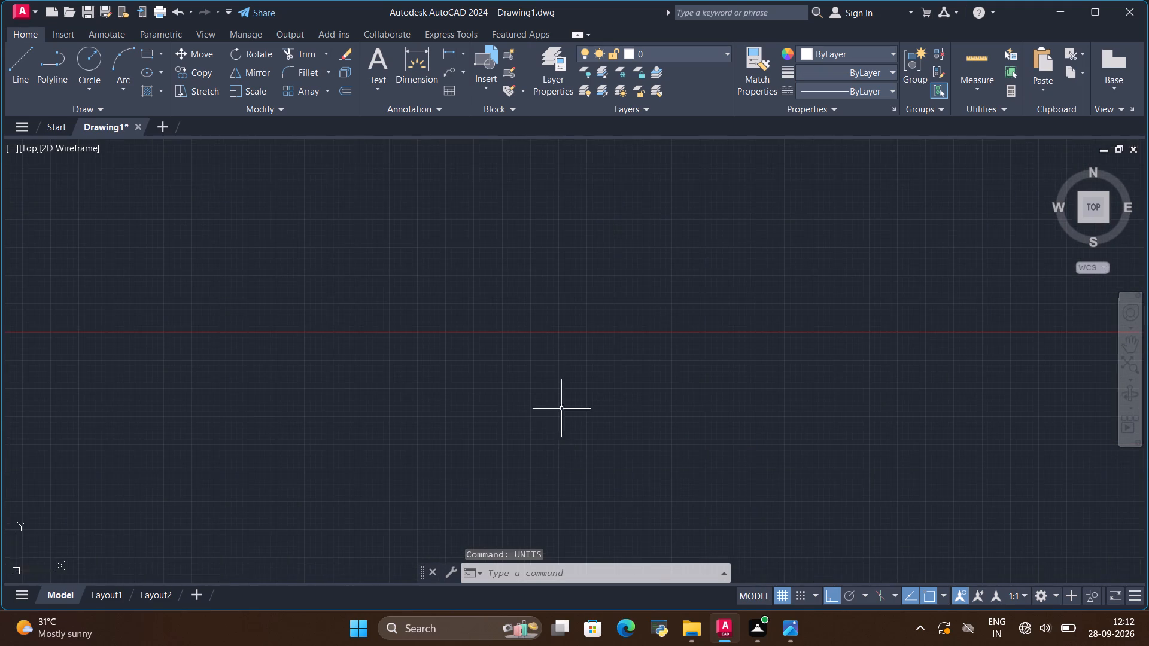
pyautogui.scroll(-2, 561, 409)
pyautogui.scroll(3, 138, 272)
pyautogui.scroll(-2, 280, 327)
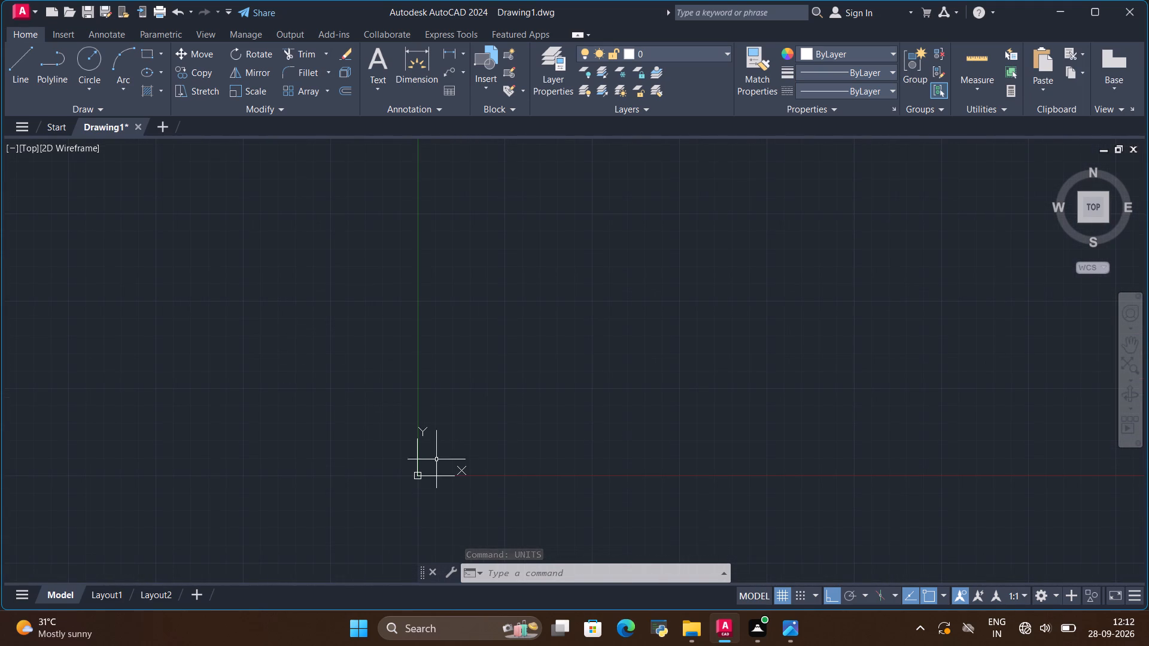
pyautogui.scroll(1, 662, 574)
pyautogui.scroll(2, 582, 490)
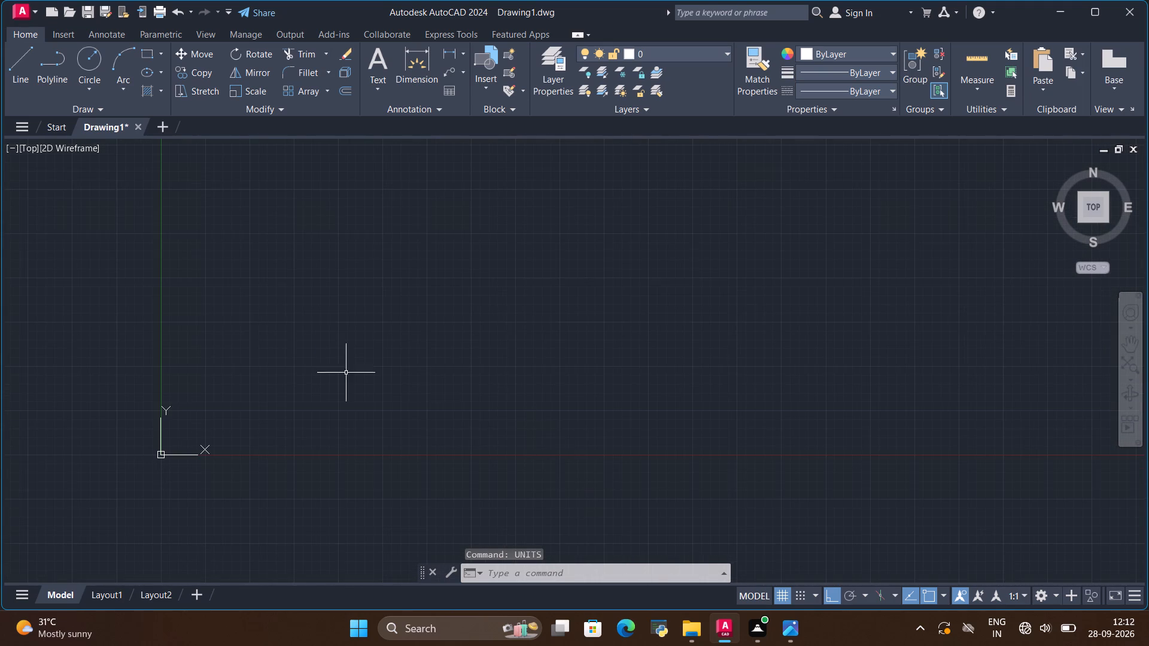
pyautogui.scroll(1, 256, 318)
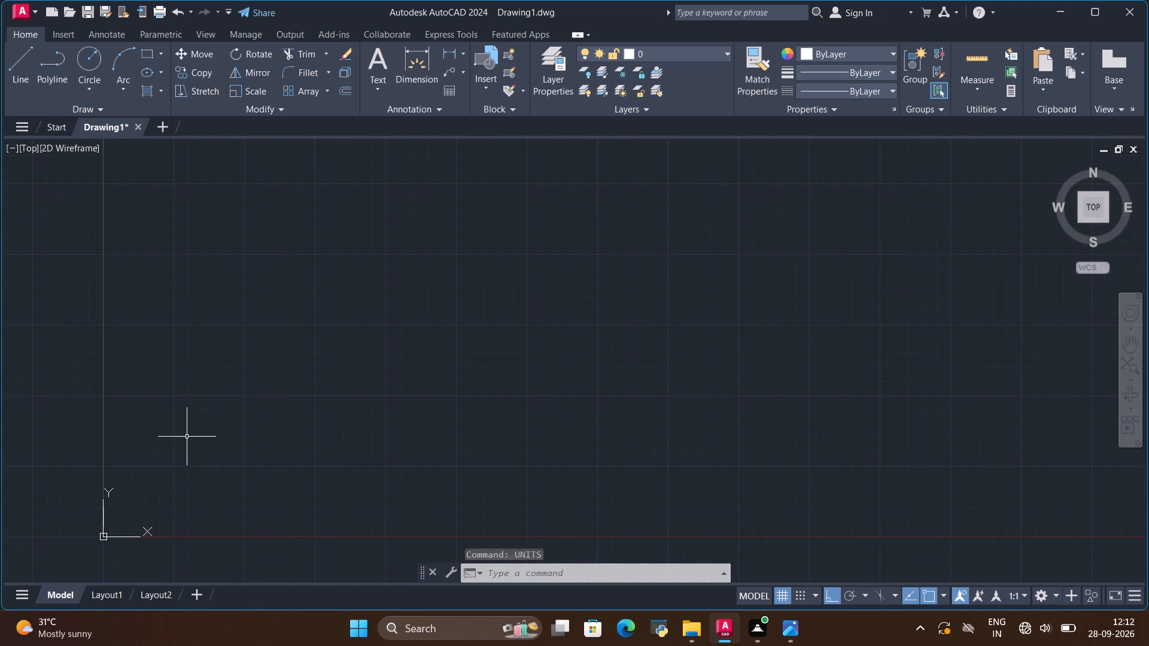
pyautogui.click(26, 62)
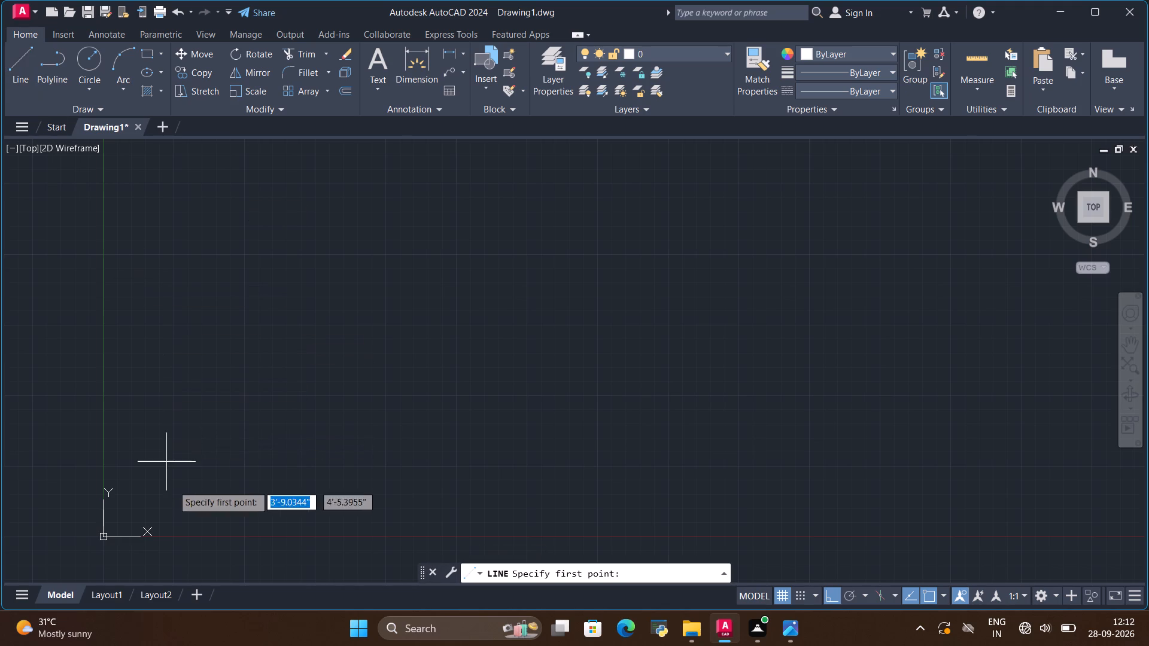
pyautogui.click(190, 470)
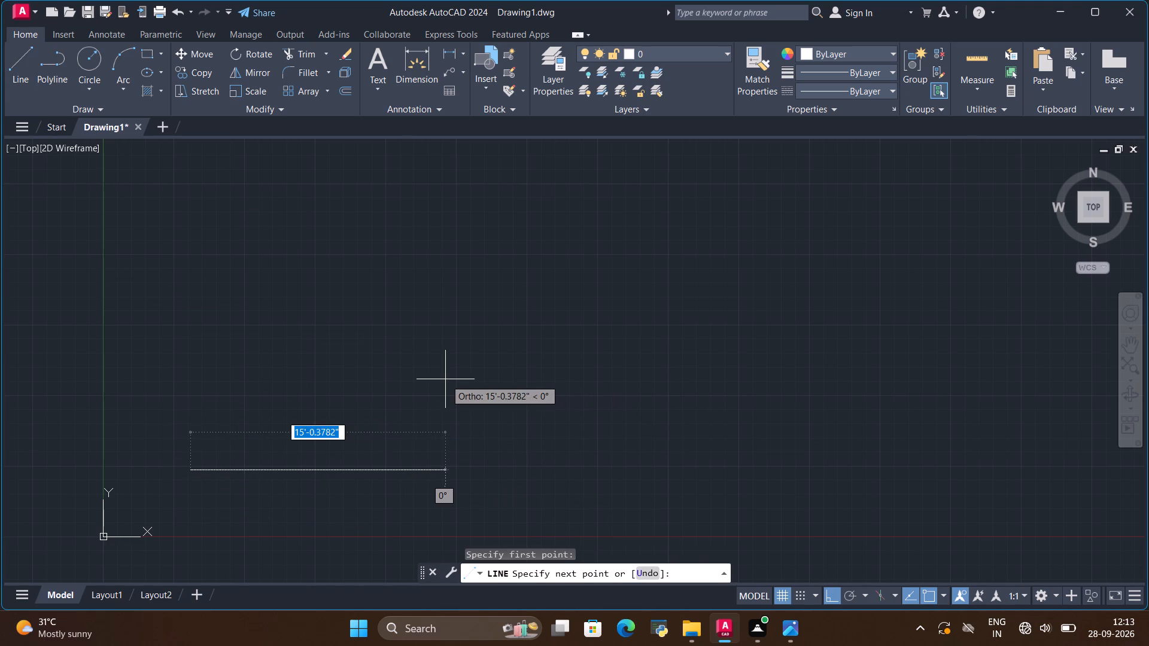
pyautogui.press('BackSpace')
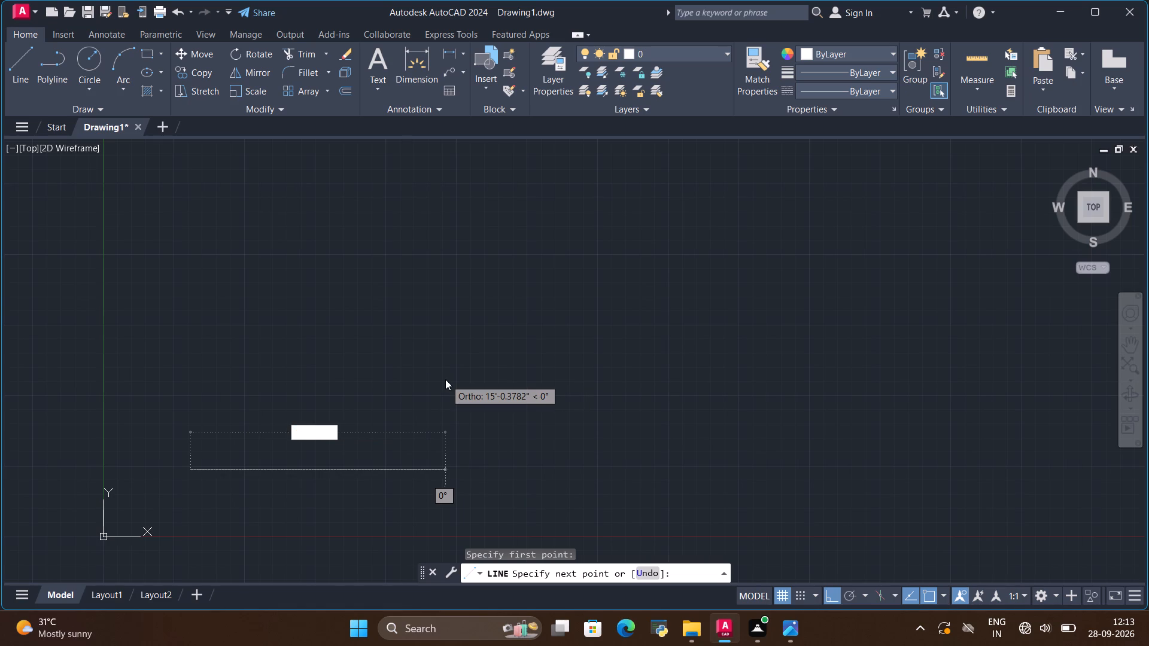
pyautogui.write('10')
pyautogui.press("'")
pyautogui.press('Return')
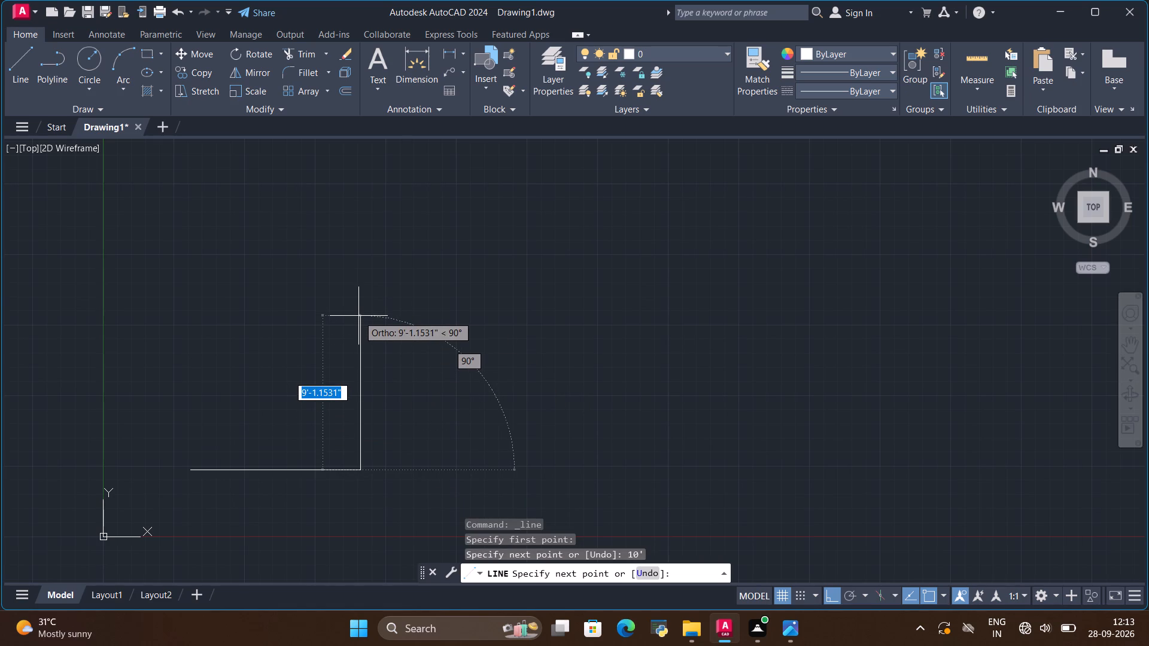
pyautogui.press('BackSpace')
pyautogui.write("10'")
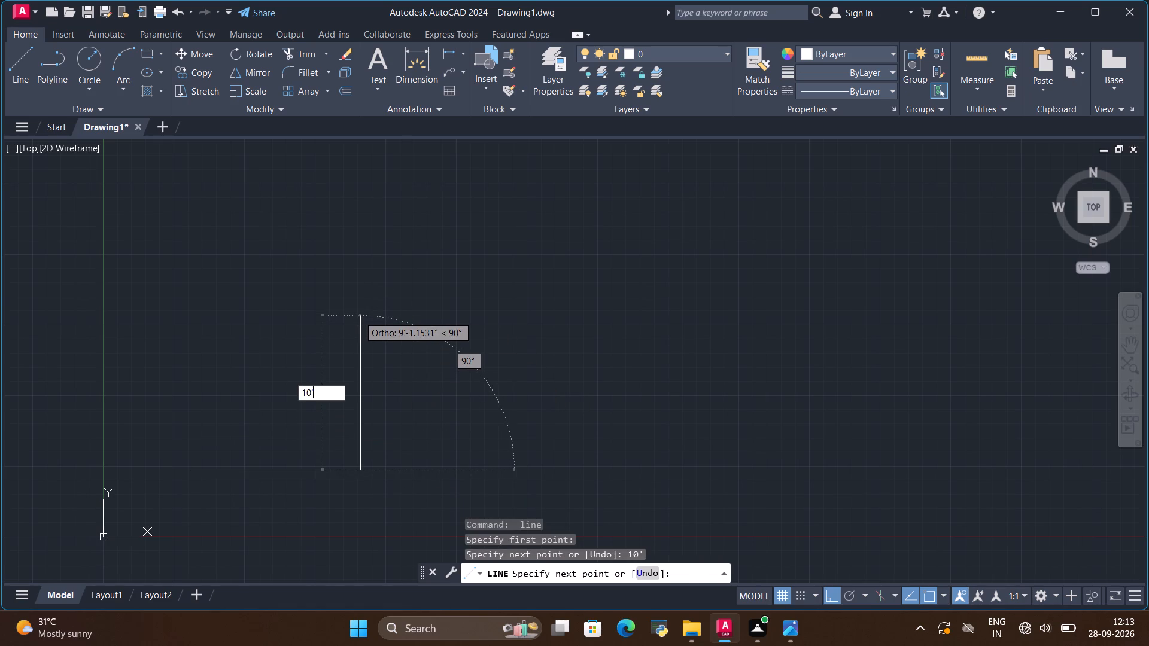
pyautogui.press('Return')
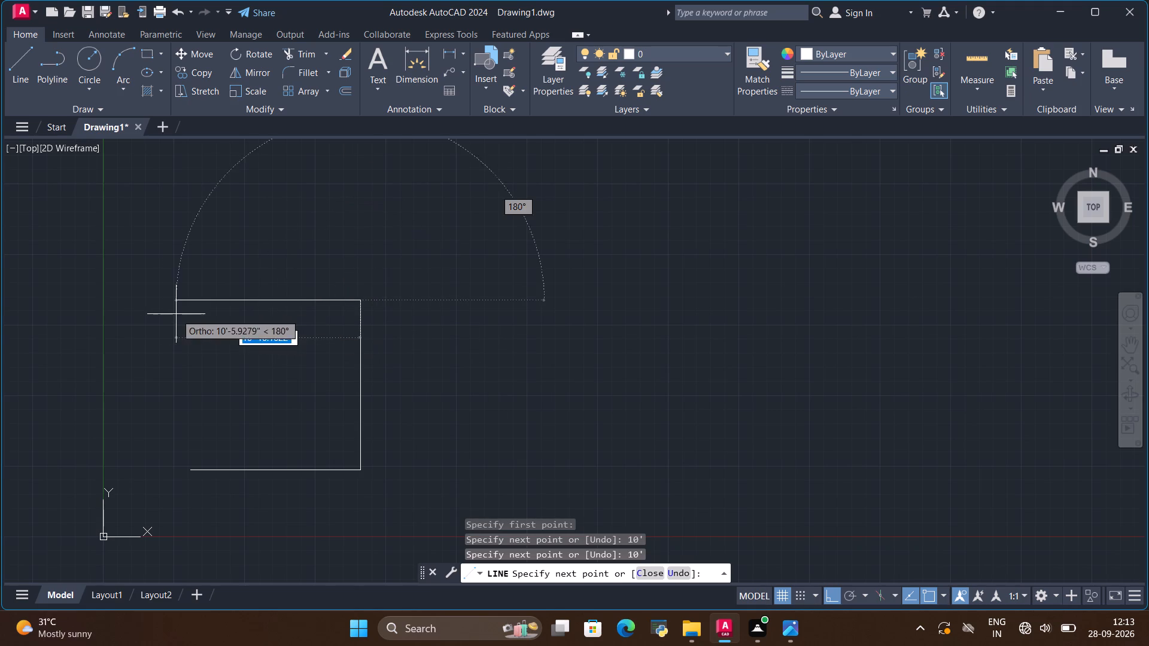
pyautogui.press('BackSpace')
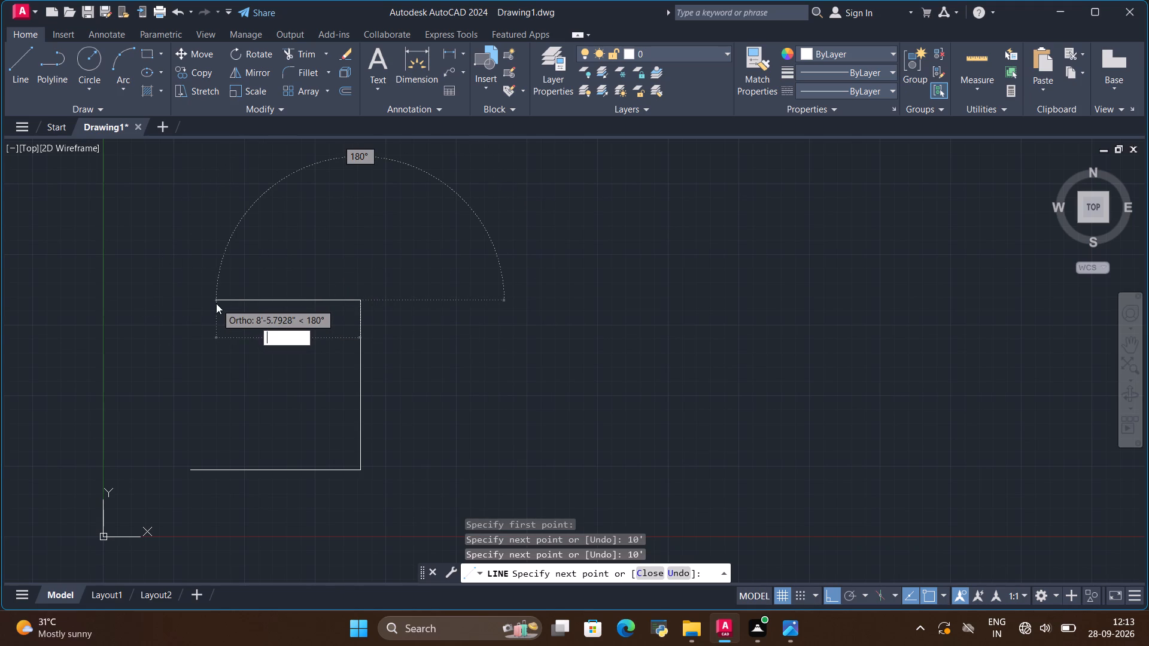
pyautogui.write("10'")
pyautogui.press('Return')
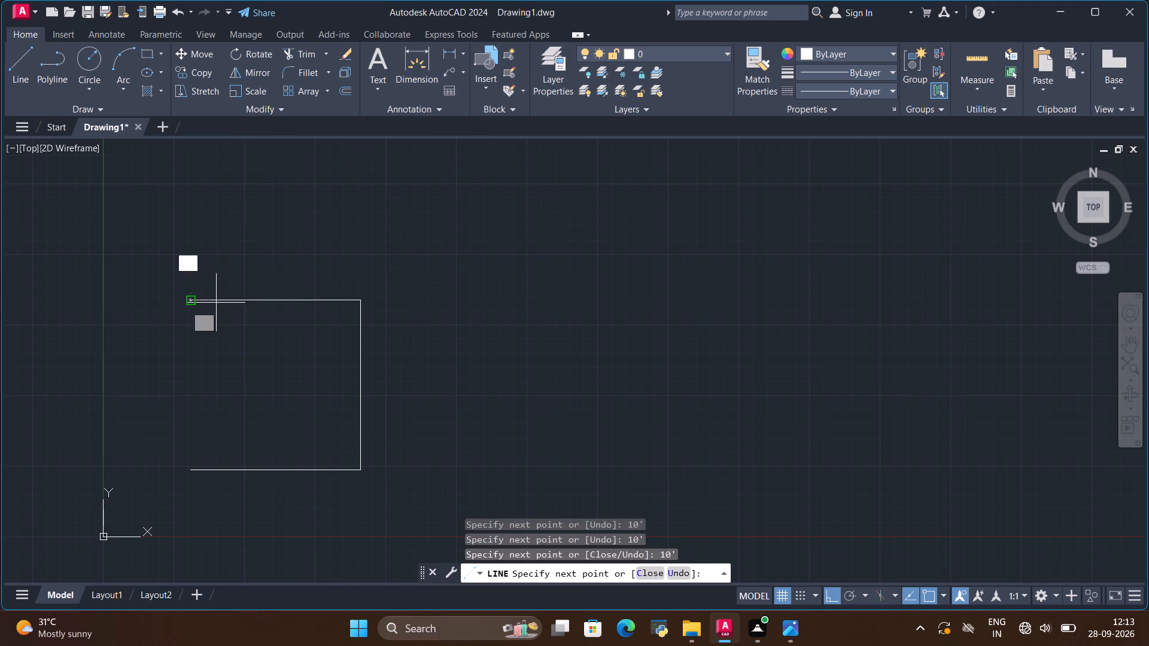
pyautogui.click(192, 467)
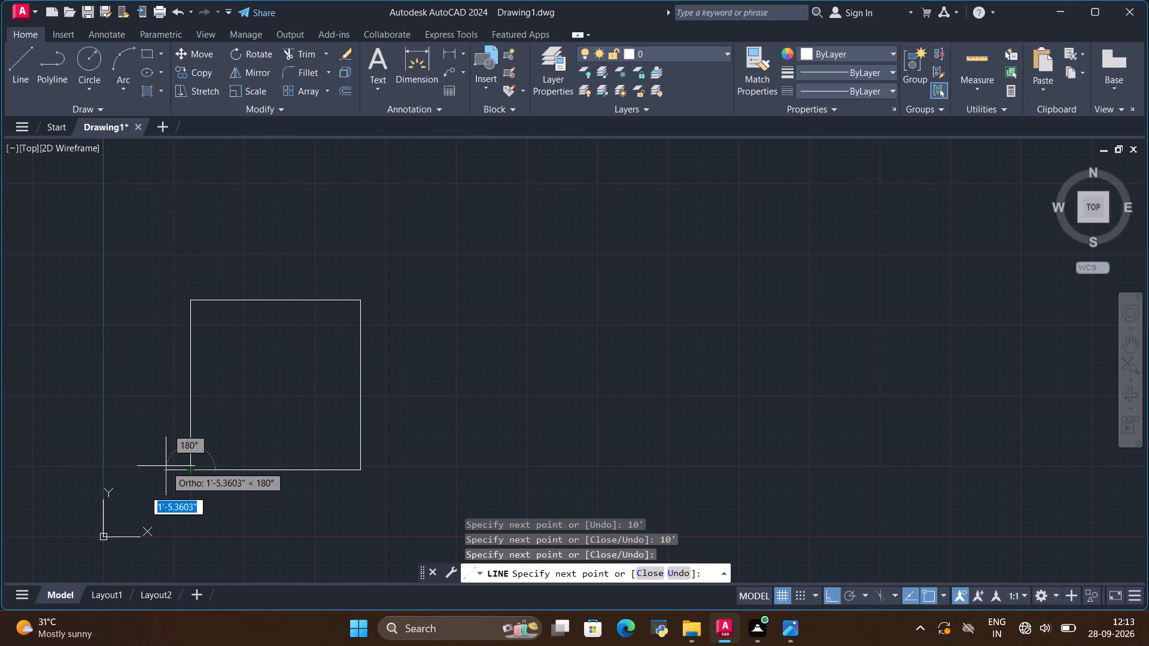
pyautogui.press('Escape')
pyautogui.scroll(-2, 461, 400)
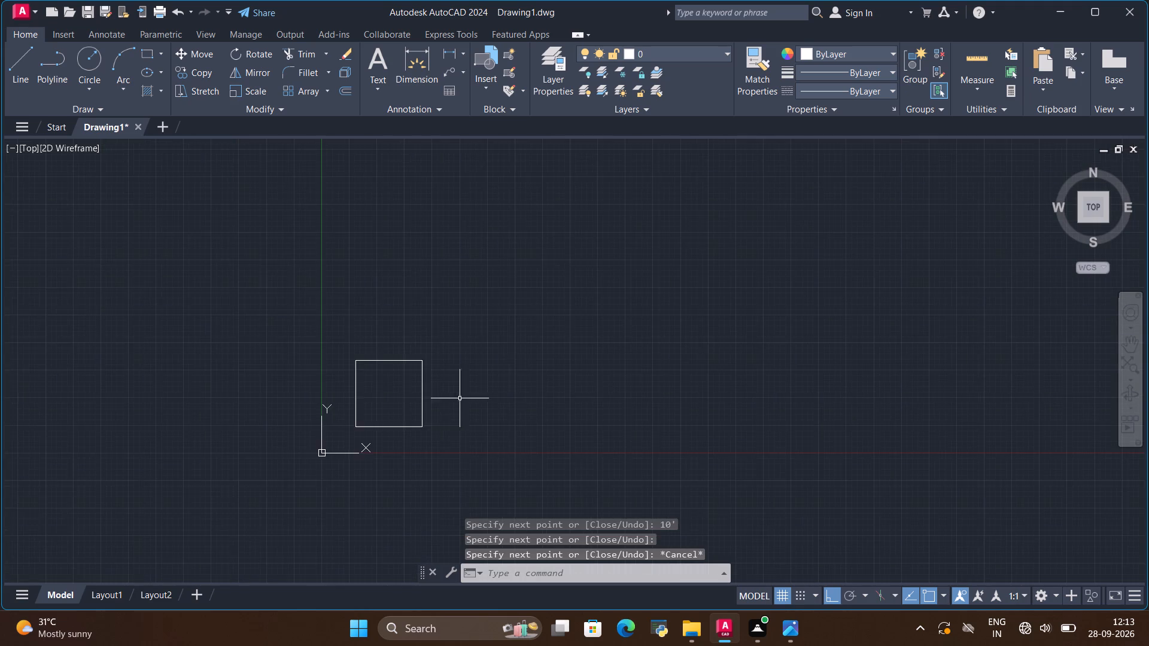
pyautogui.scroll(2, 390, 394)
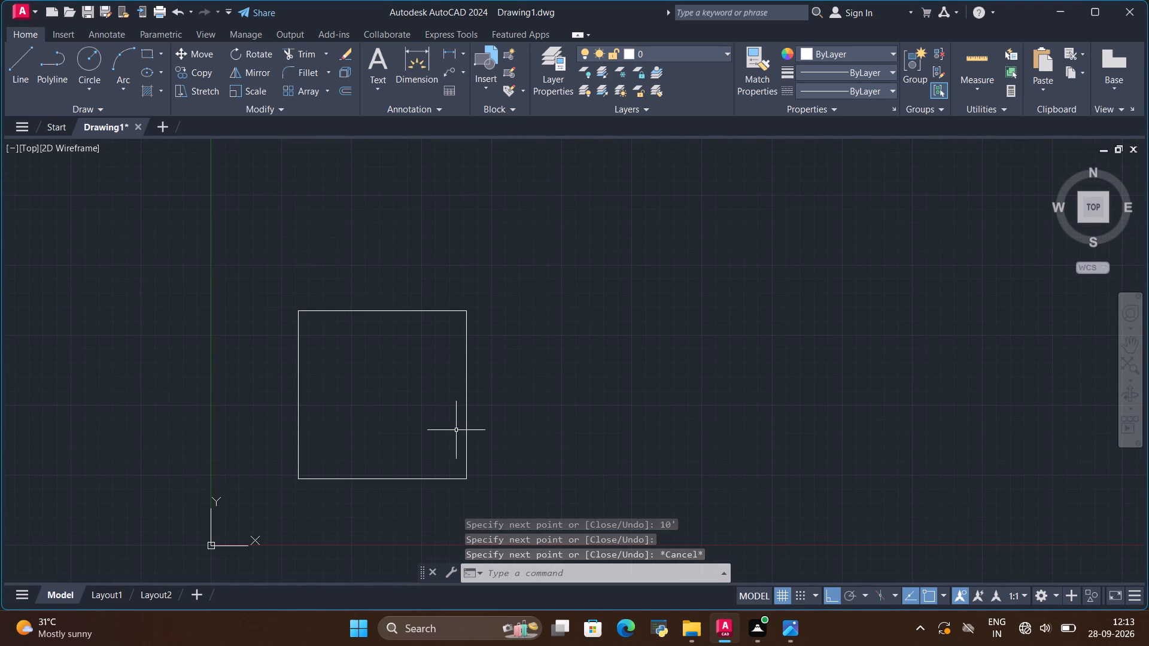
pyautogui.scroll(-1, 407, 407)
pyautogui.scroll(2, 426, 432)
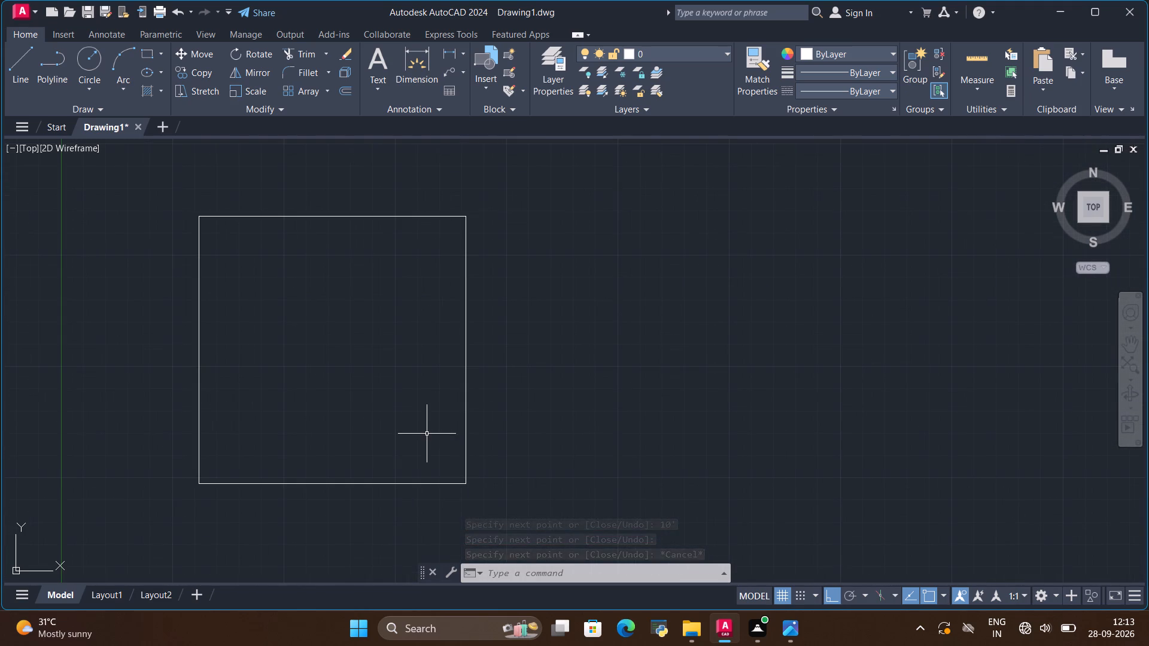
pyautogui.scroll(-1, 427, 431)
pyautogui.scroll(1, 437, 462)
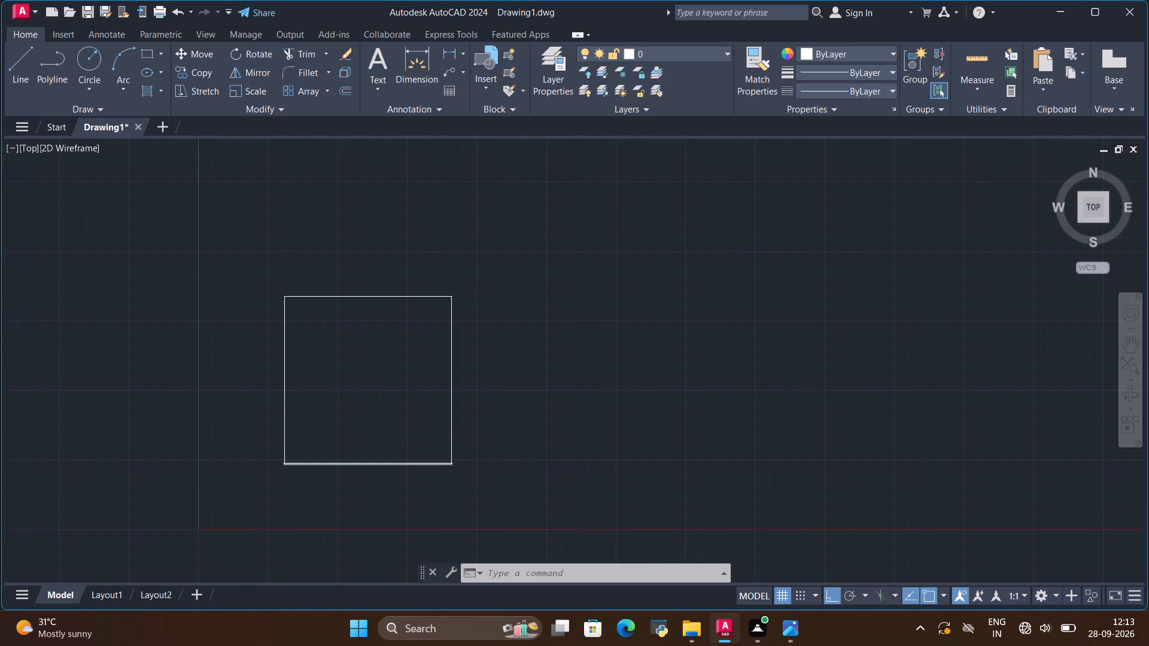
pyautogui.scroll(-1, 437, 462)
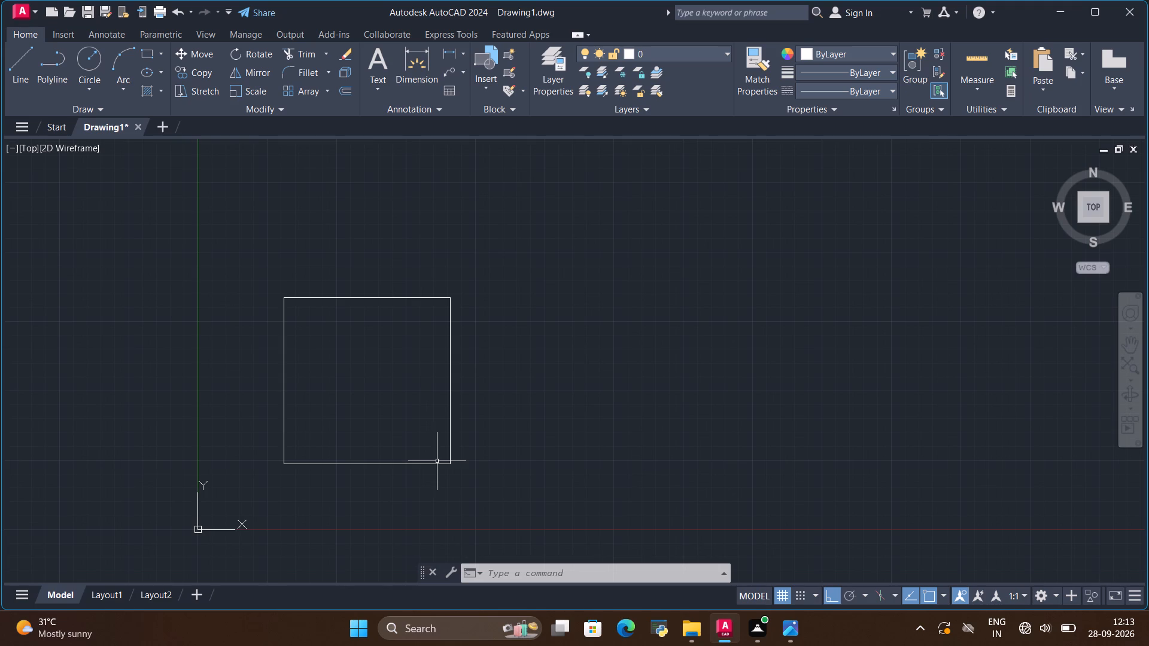
# Following the reference image's toe kick height, copy the outline's bottom edge 4" upward with the Copy tool.
pyautogui.hotkey('alt', 'Tab')
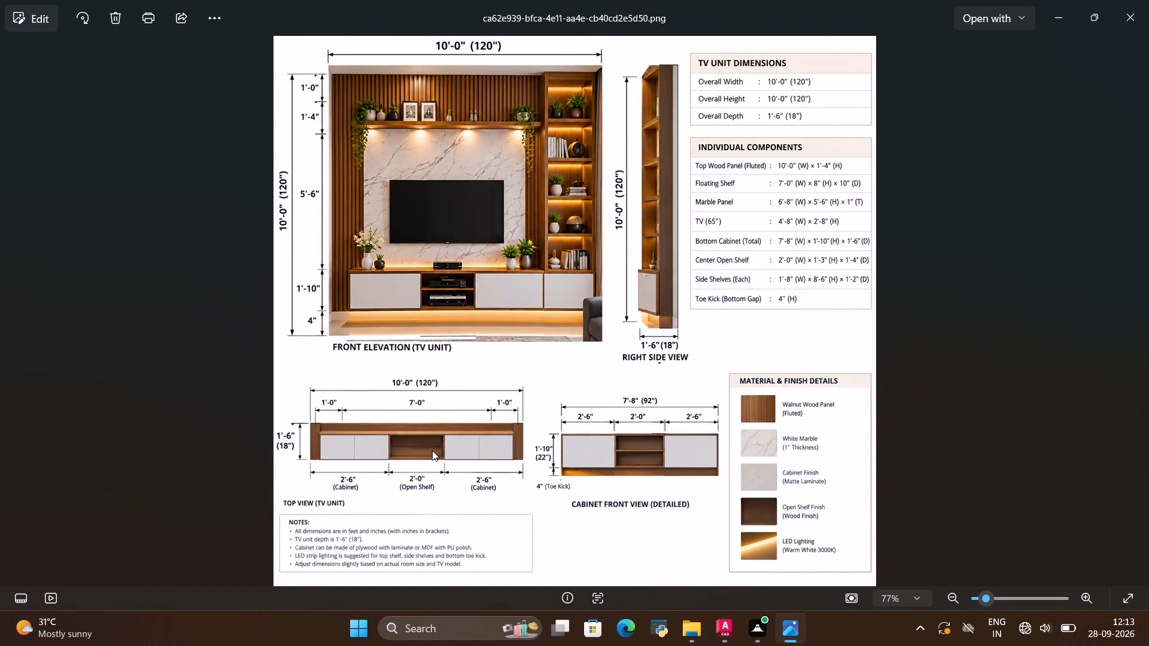
pyautogui.scroll(3, 337, 52)
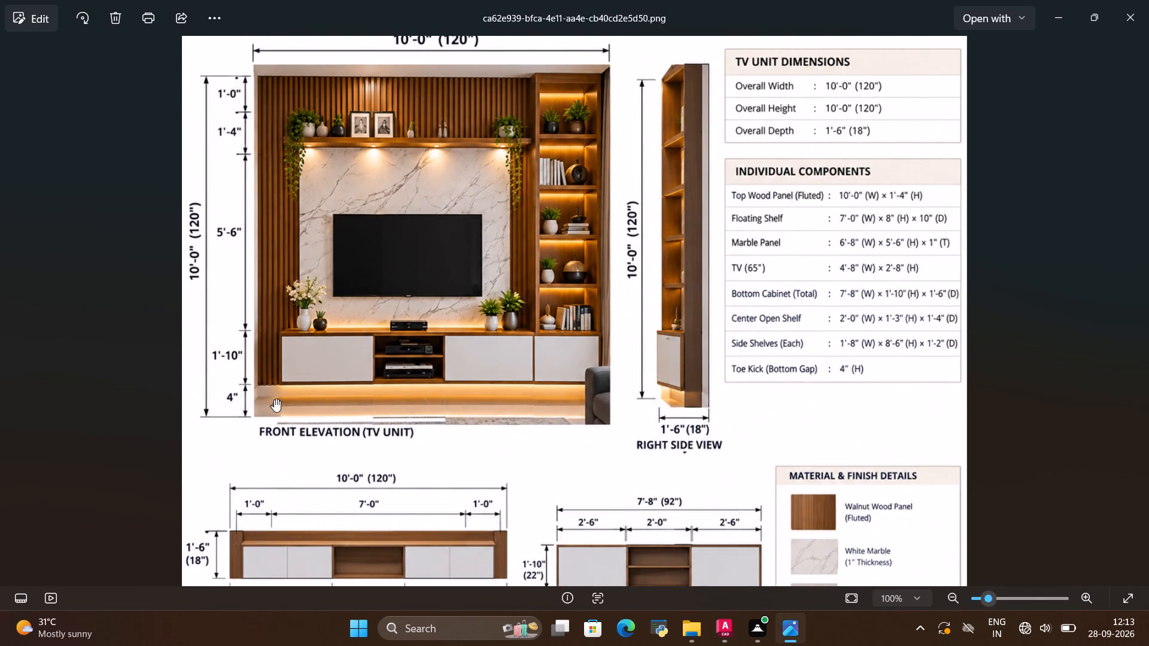
pyautogui.hotkey('alt', 'Tab')
pyautogui.click(325, 464)
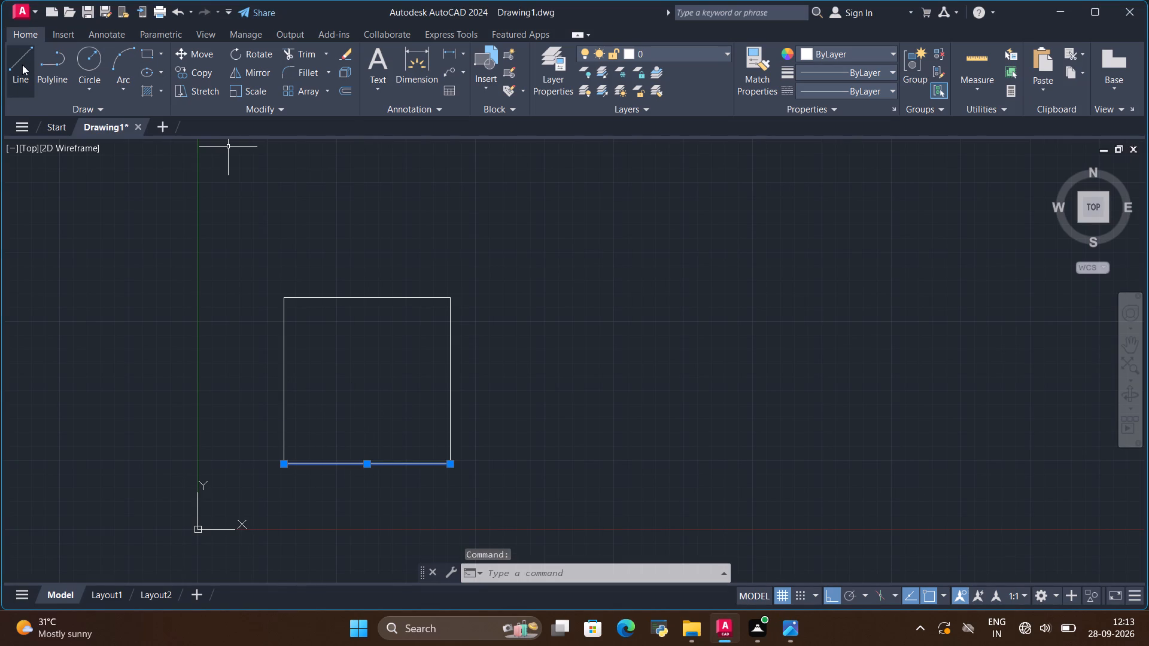
pyautogui.click(194, 74)
pyautogui.click(363, 466)
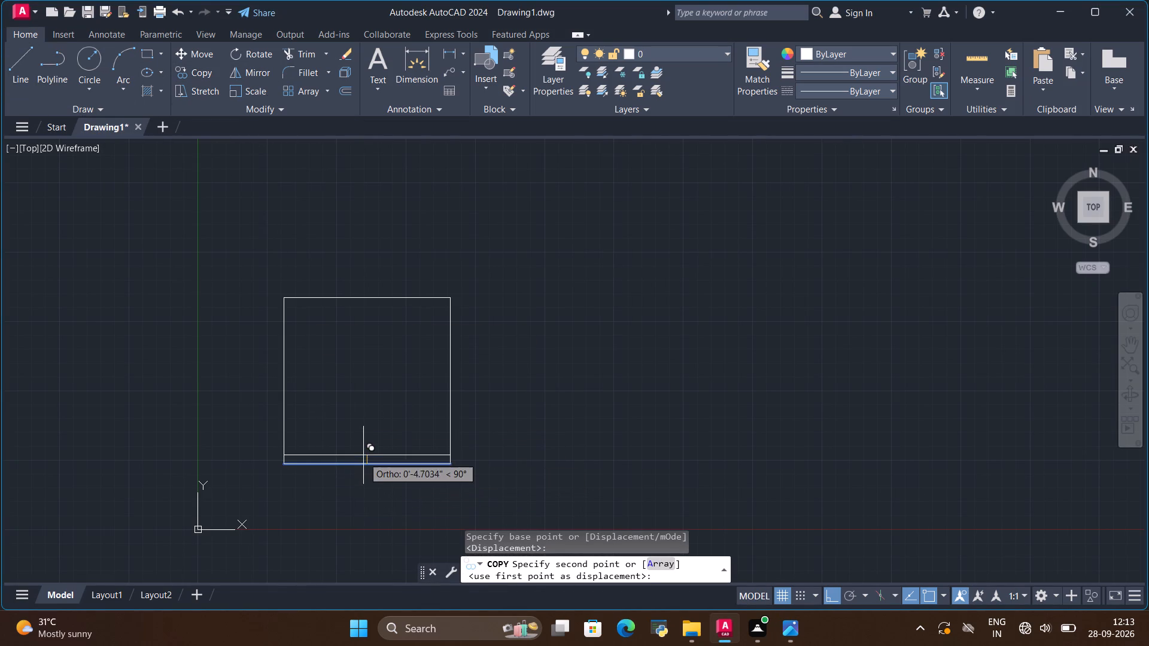
pyautogui.press('BackSpace')
pyautogui.press('BackSpace')
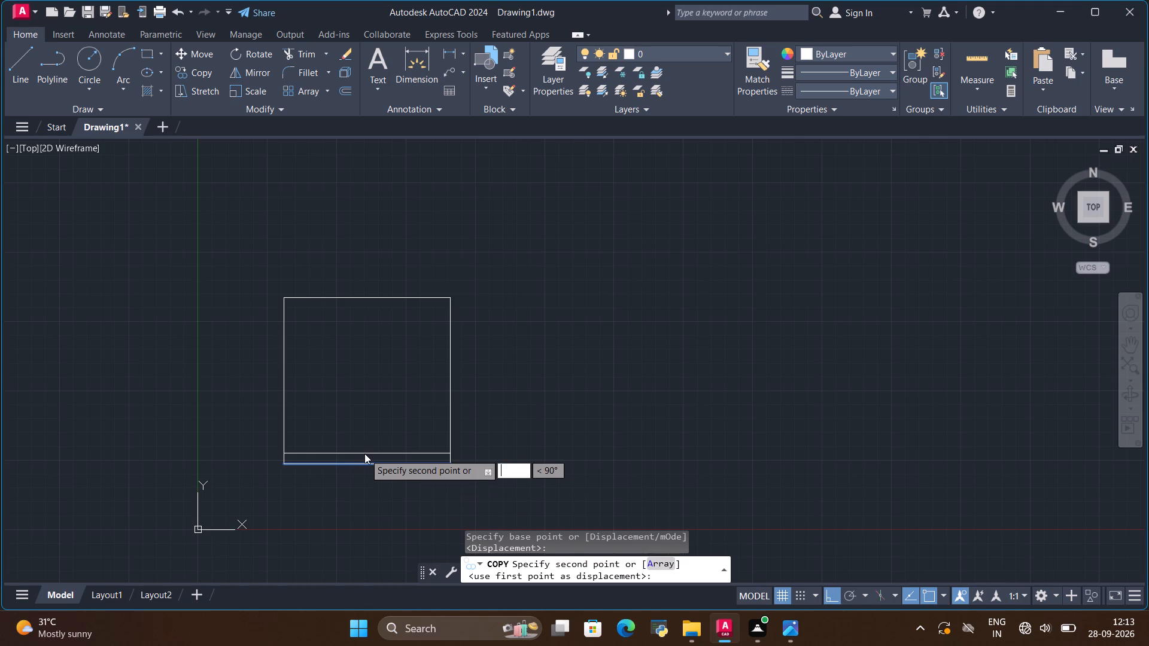
pyautogui.press('4')
pyautogui.hotkey('shift', '"')
pyautogui.press('Return')
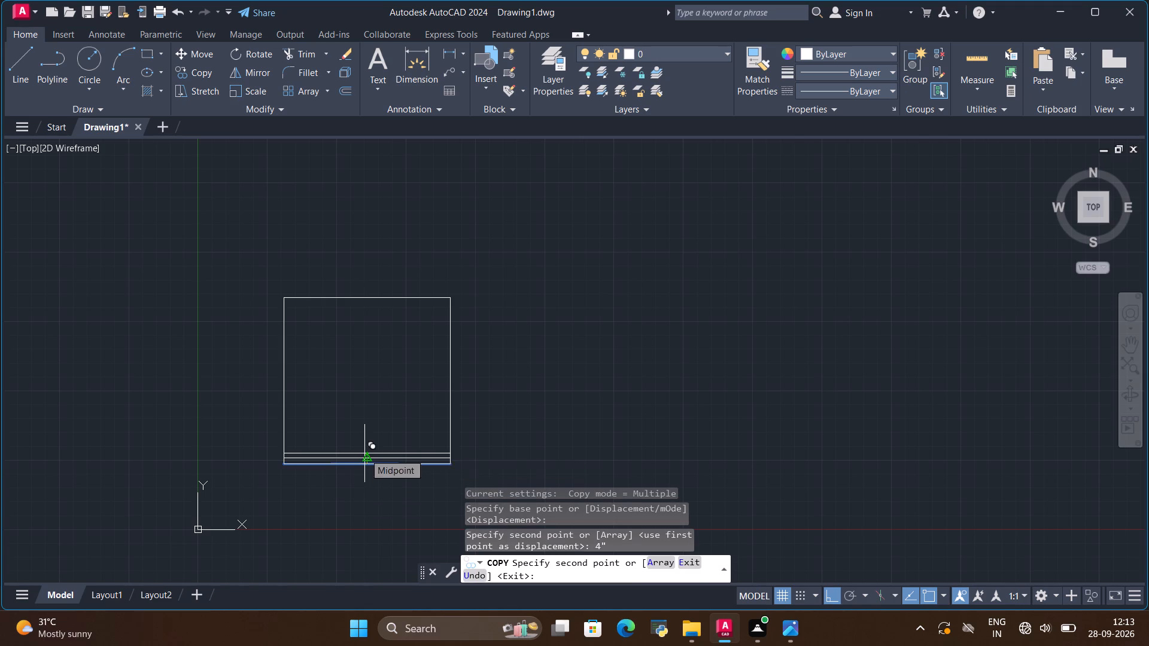
pyautogui.hotkey('alt', 'Tab')
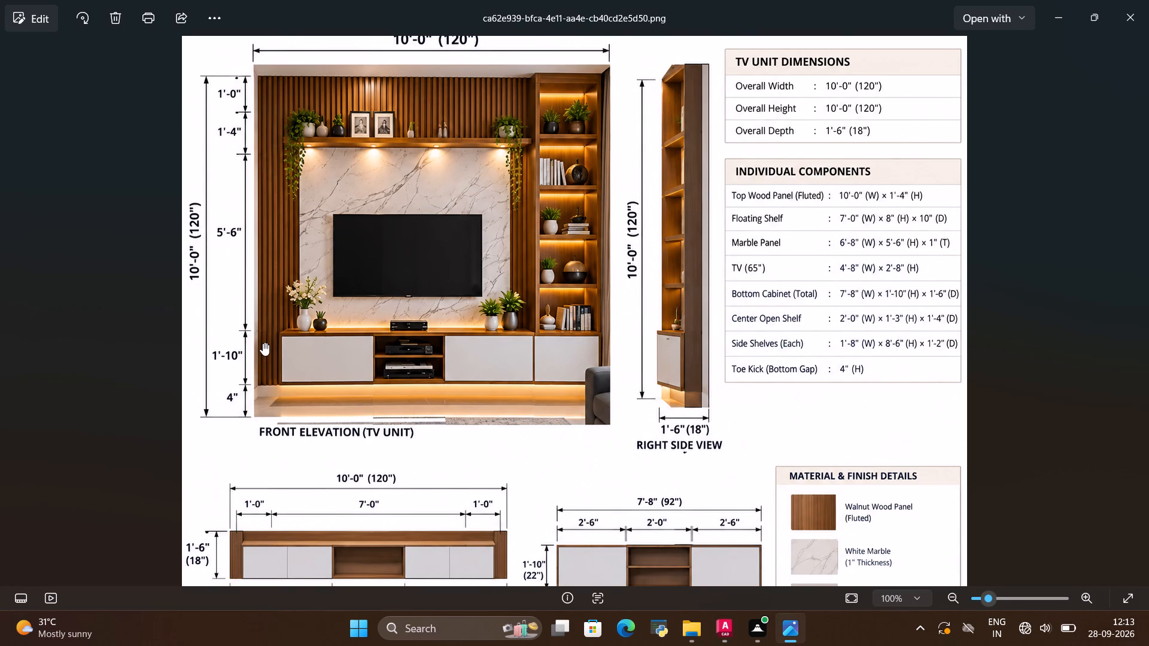
pyautogui.hotkey('alt', 'Tab')
pyautogui.hotkey('alt', 'Tab')
pyautogui.hotkey('alt', 'Tab')
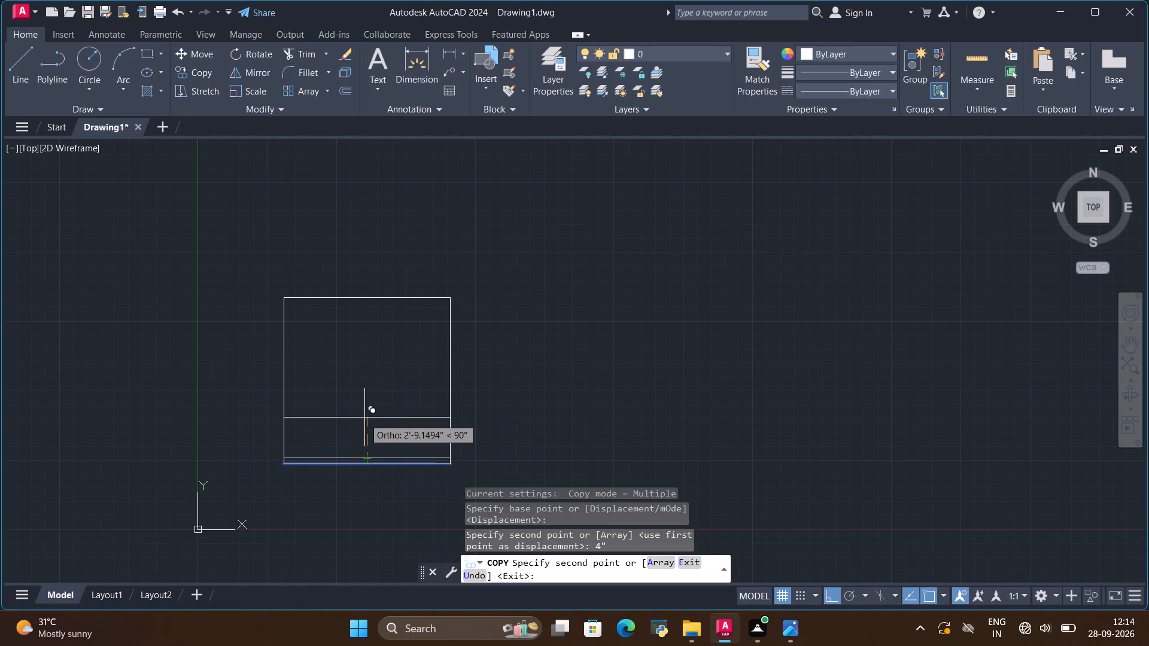
pyautogui.press('Escape')
# Copy the toe kick line 2' straight up to mark the top of the bottom cabinet.
pyautogui.scroll(2, 335, 461)
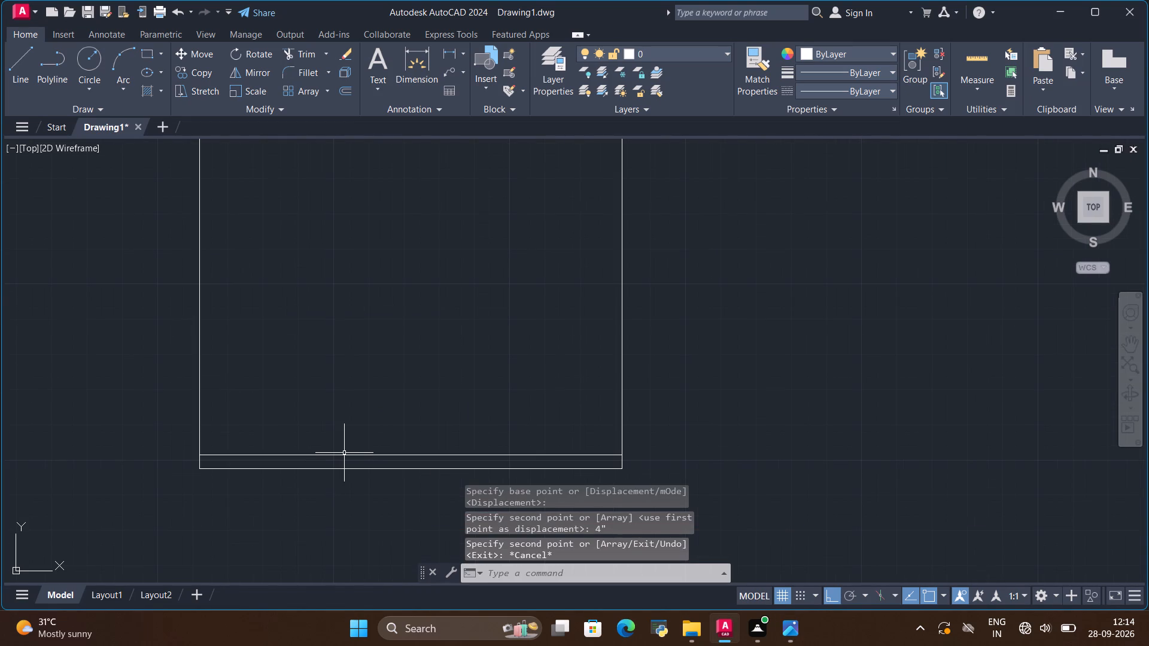
pyautogui.press('space')
pyautogui.press('space')
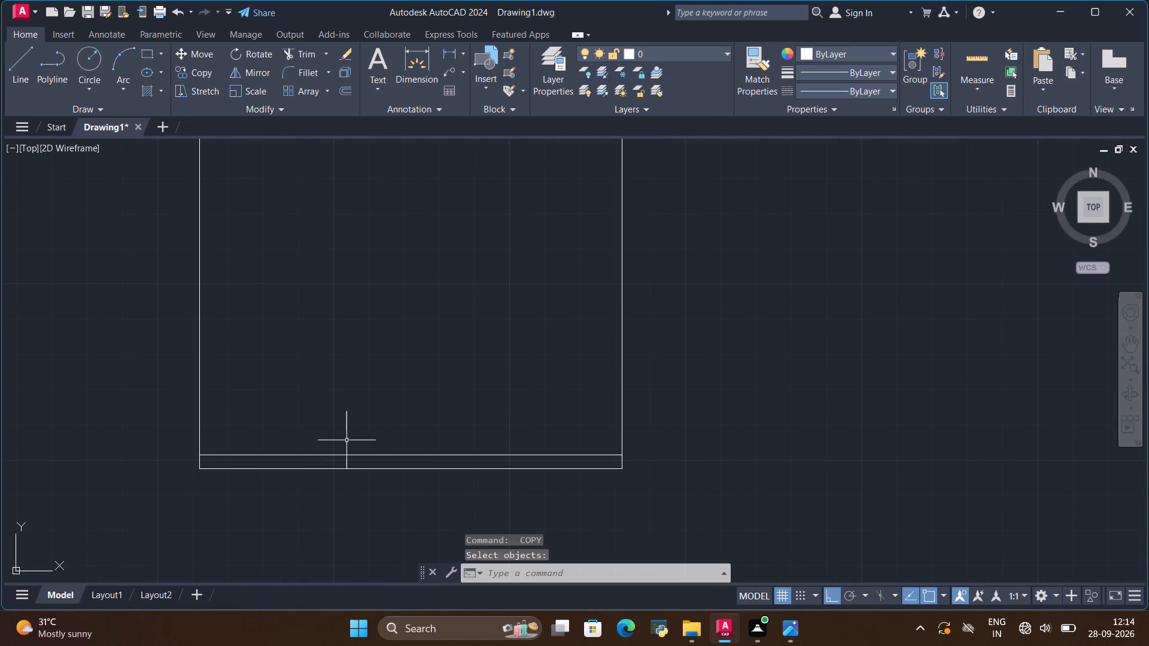
pyautogui.click(349, 456)
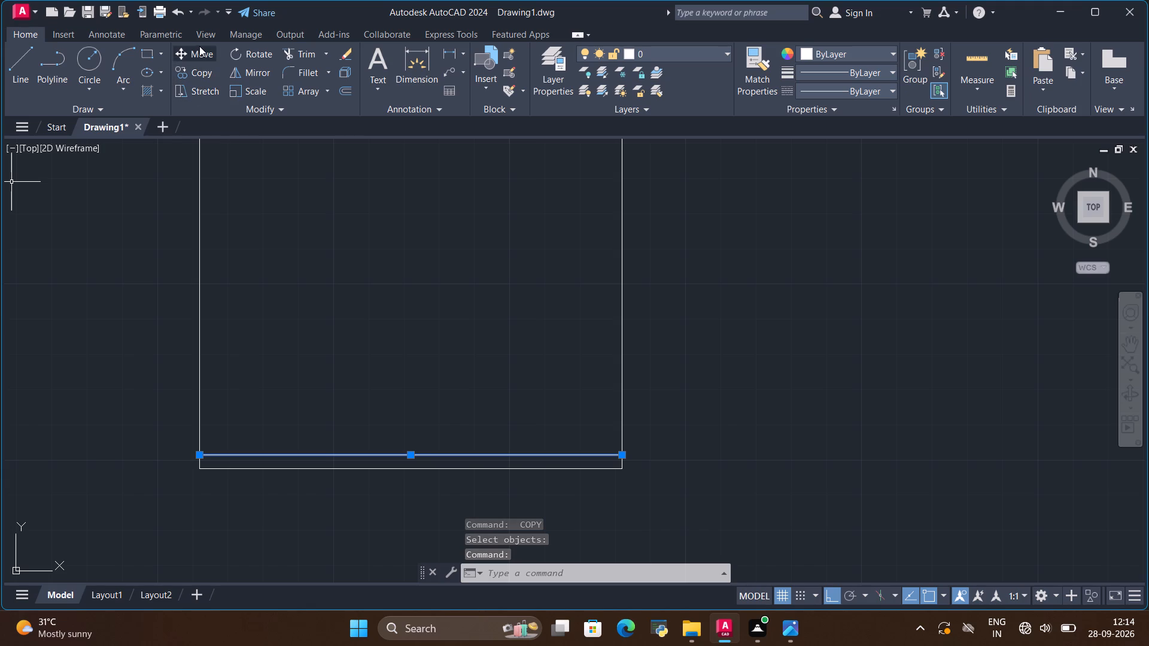
pyautogui.click(200, 68)
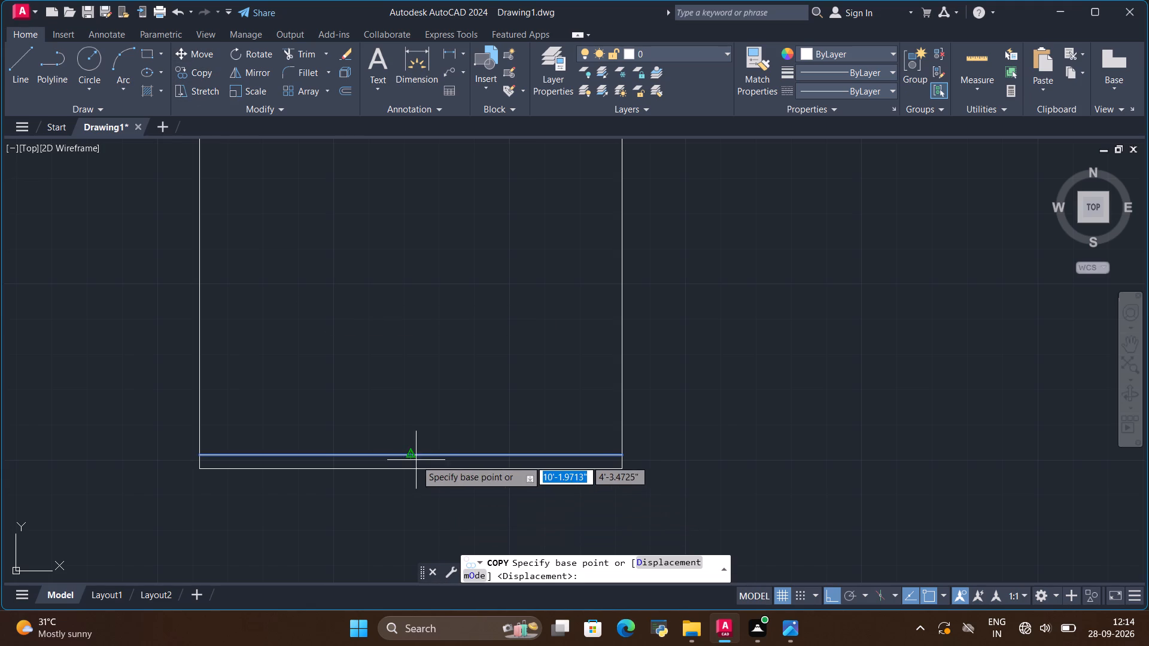
pyautogui.click(408, 453)
pyautogui.press('BackSpace')
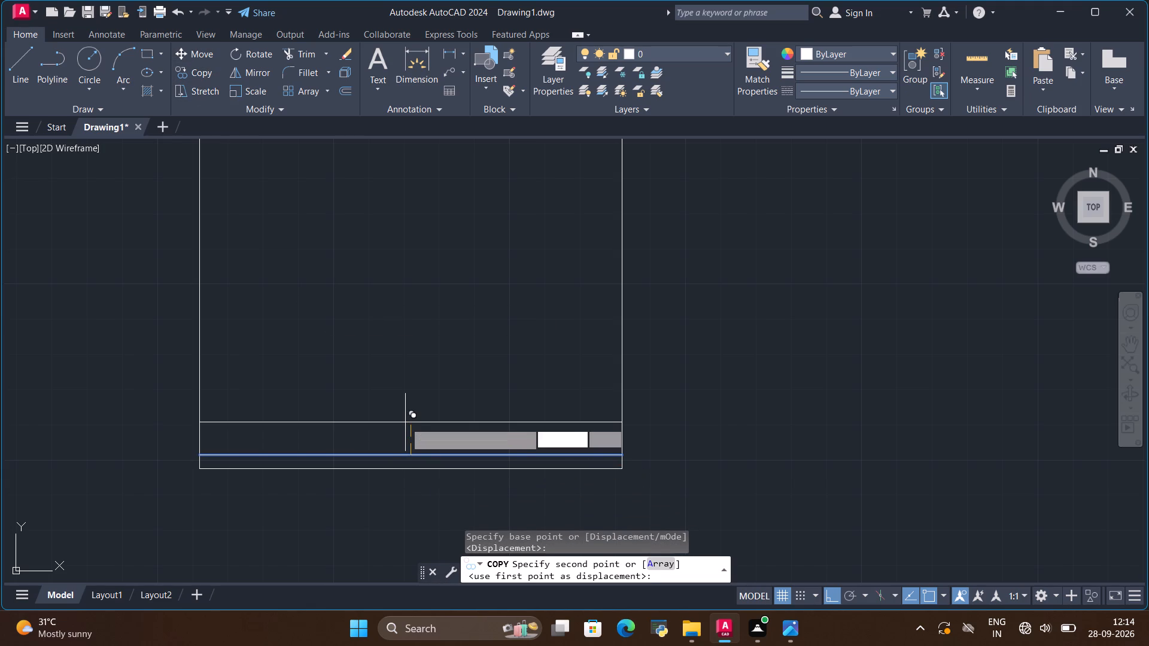
pyautogui.press('BackSpace')
pyautogui.press('BackSpace')
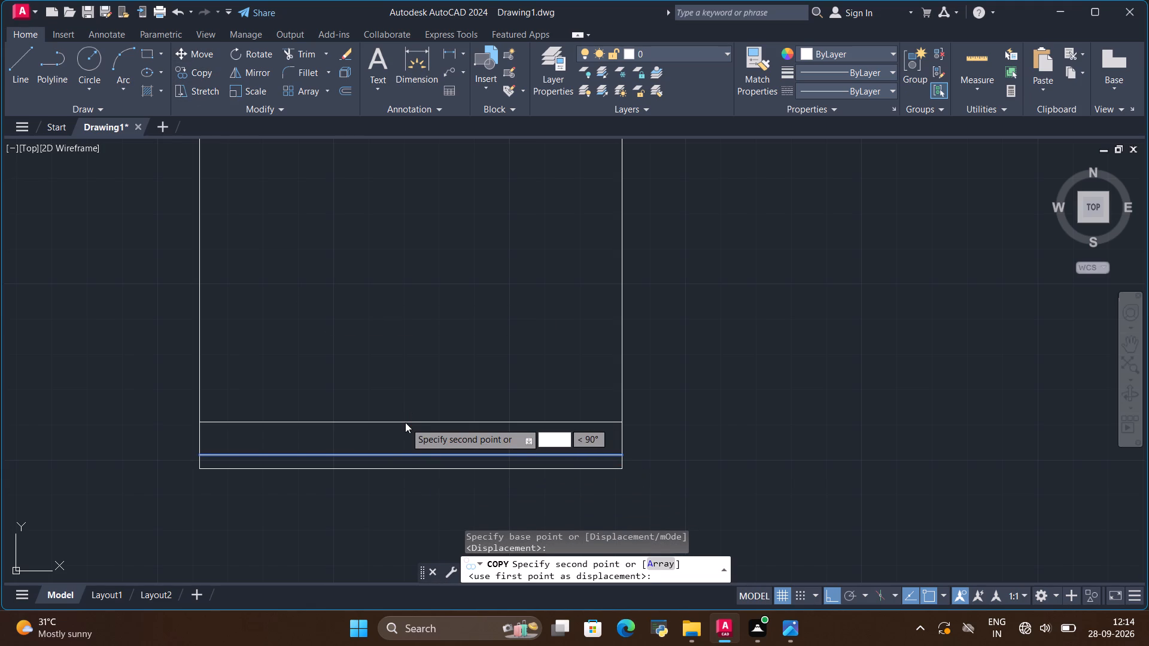
pyautogui.write("2'")
pyautogui.press('Return')
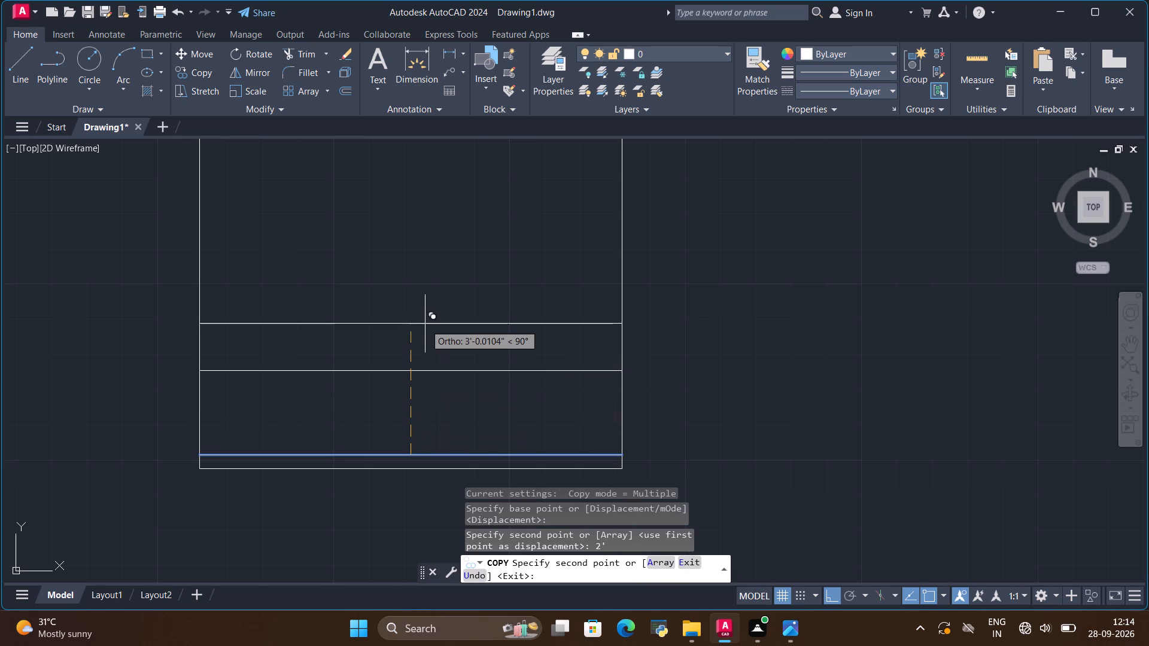
pyautogui.scroll(-1, 425, 323)
pyautogui.press('Escape')
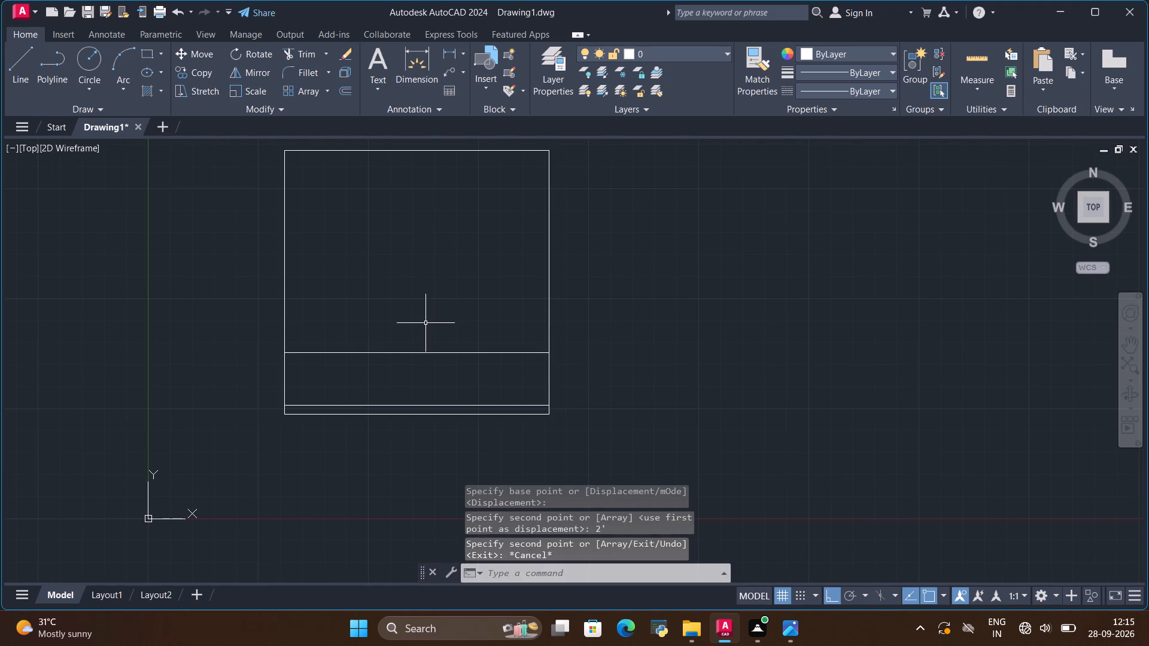
# Switch to the reference image and examine the front elevation's cabinet, marble panel and shelf layout with their height dimensions.
pyautogui.hotkey('alt', 'Tab')
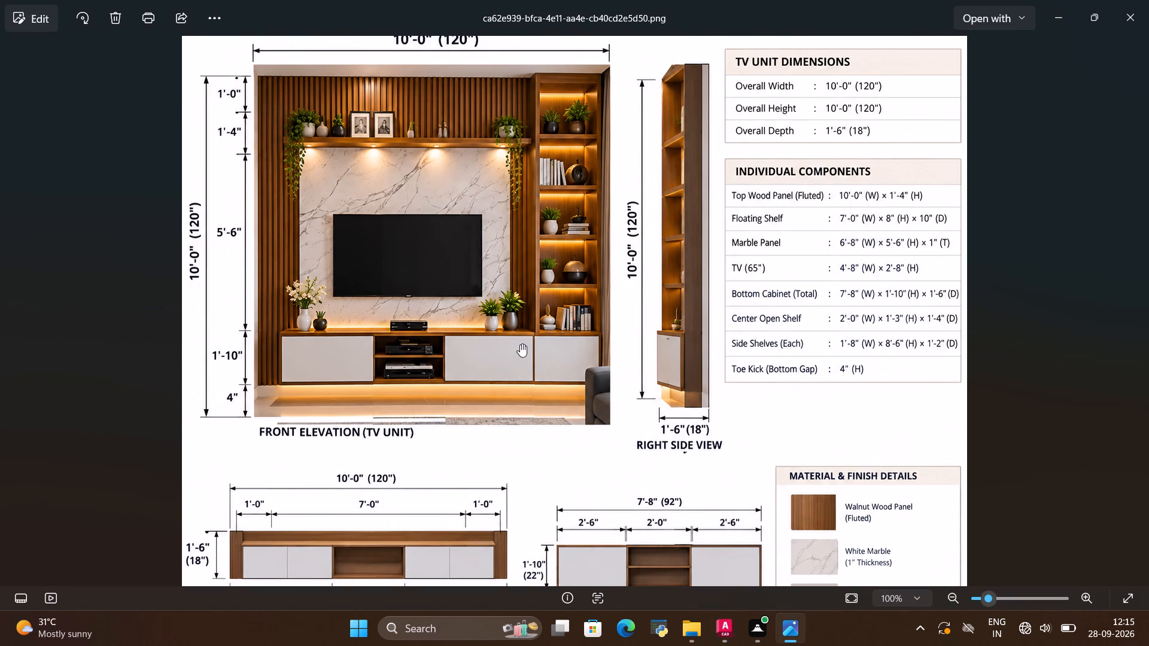
pyautogui.scroll(2, 329, 349)
pyautogui.scroll(2, 303, 302)
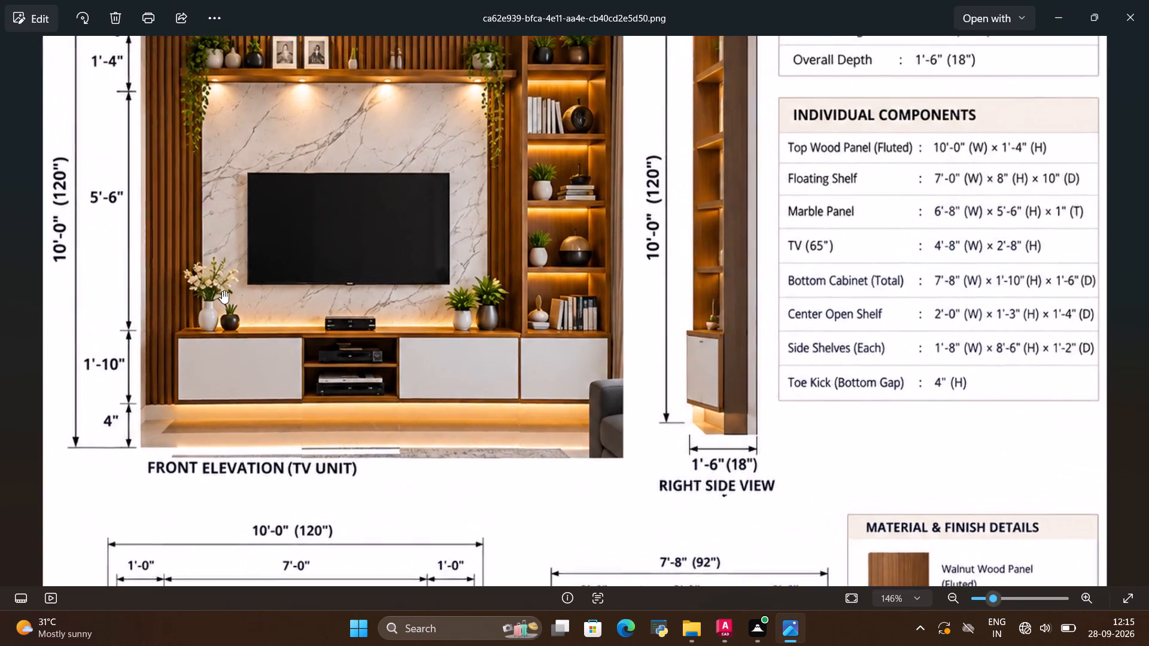
pyautogui.scroll(1, 222, 291)
pyautogui.scroll(2, 140, 311)
pyautogui.scroll(-4, 482, 380)
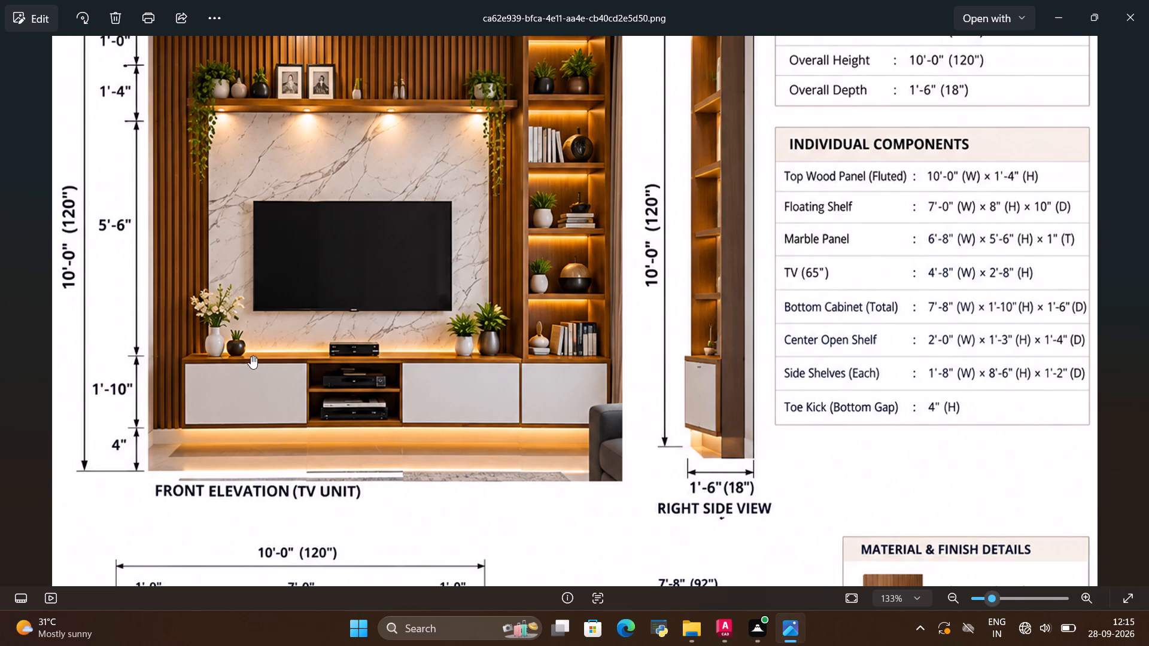
pyautogui.scroll(2, 244, 356)
pyautogui.scroll(3, 155, 388)
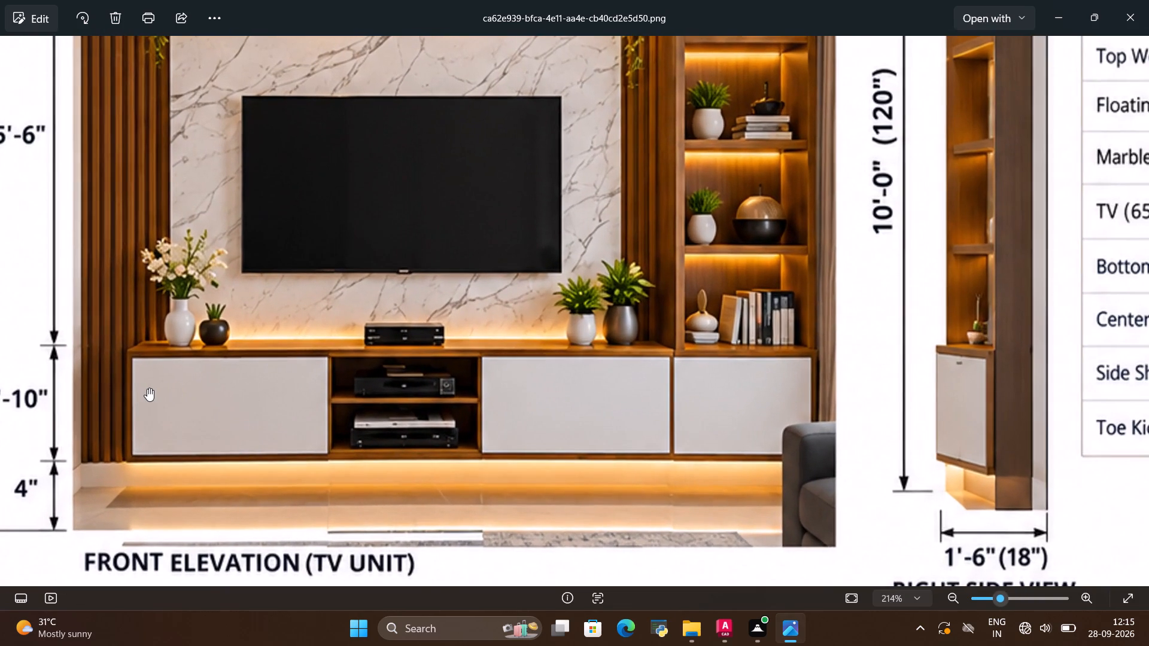
pyautogui.scroll(1, 147, 388)
pyautogui.scroll(-1, 279, 372)
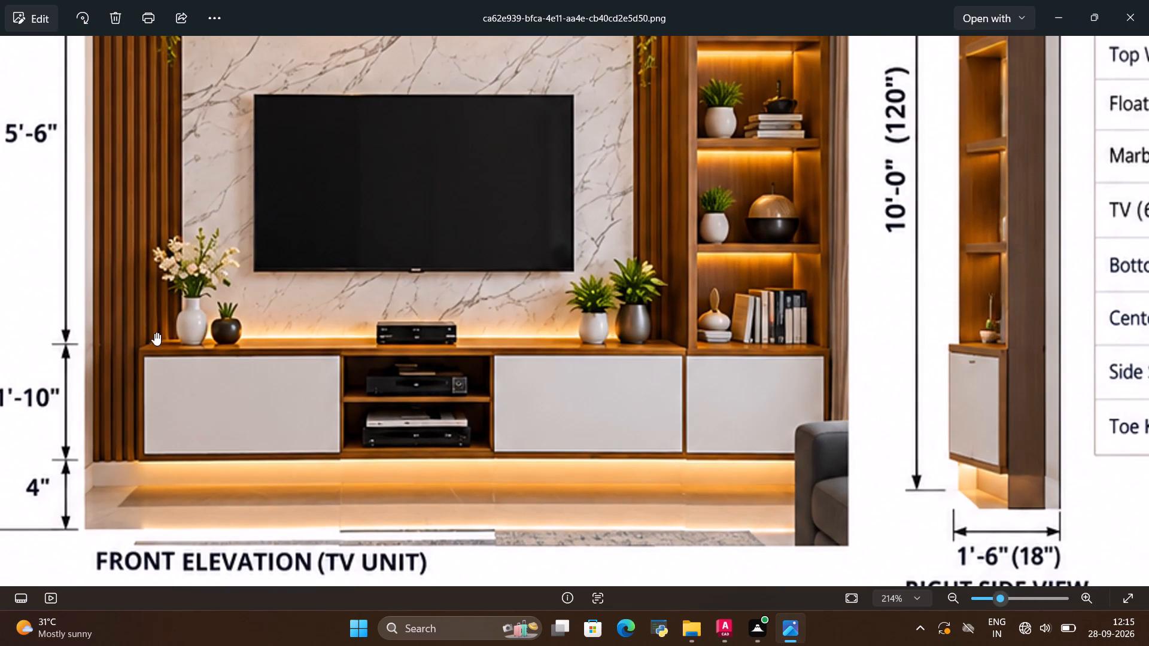
pyautogui.scroll(-2, 313, 357)
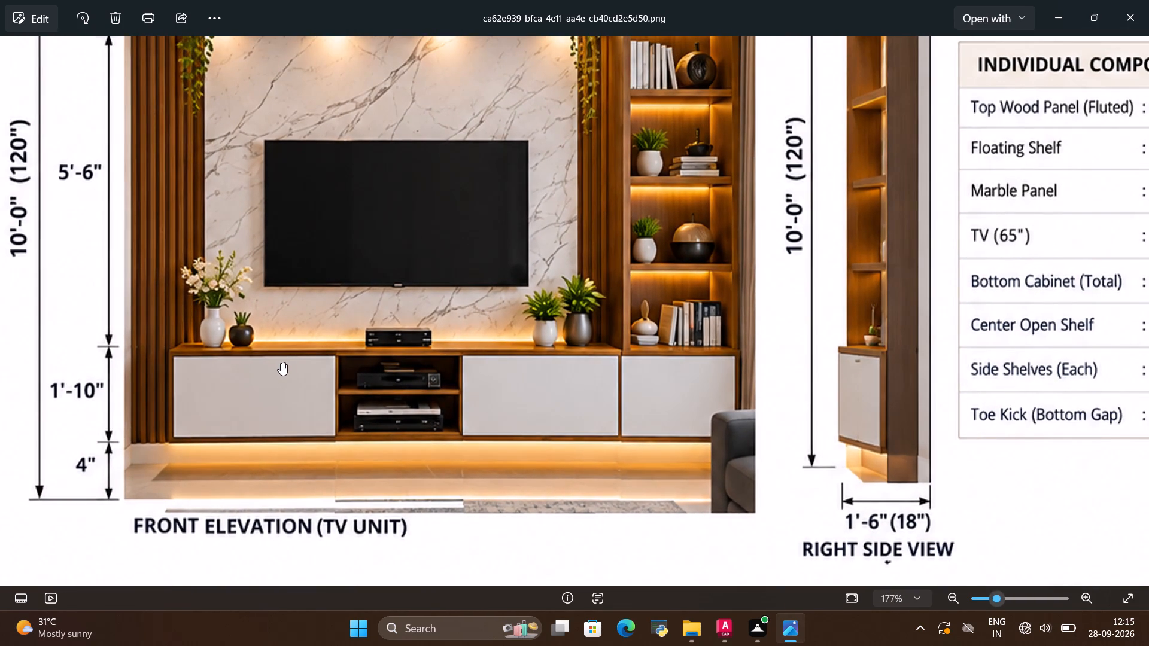
pyautogui.scroll(-6, 281, 362)
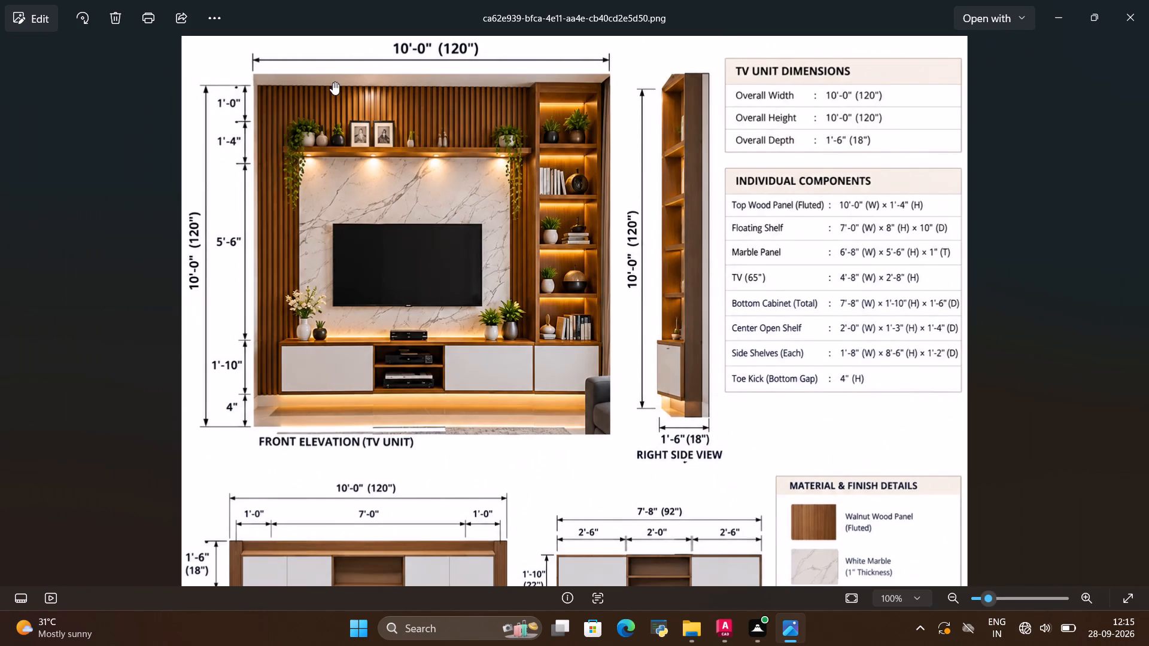
pyautogui.scroll(2, 333, 78)
pyautogui.scroll(6, 125, 35)
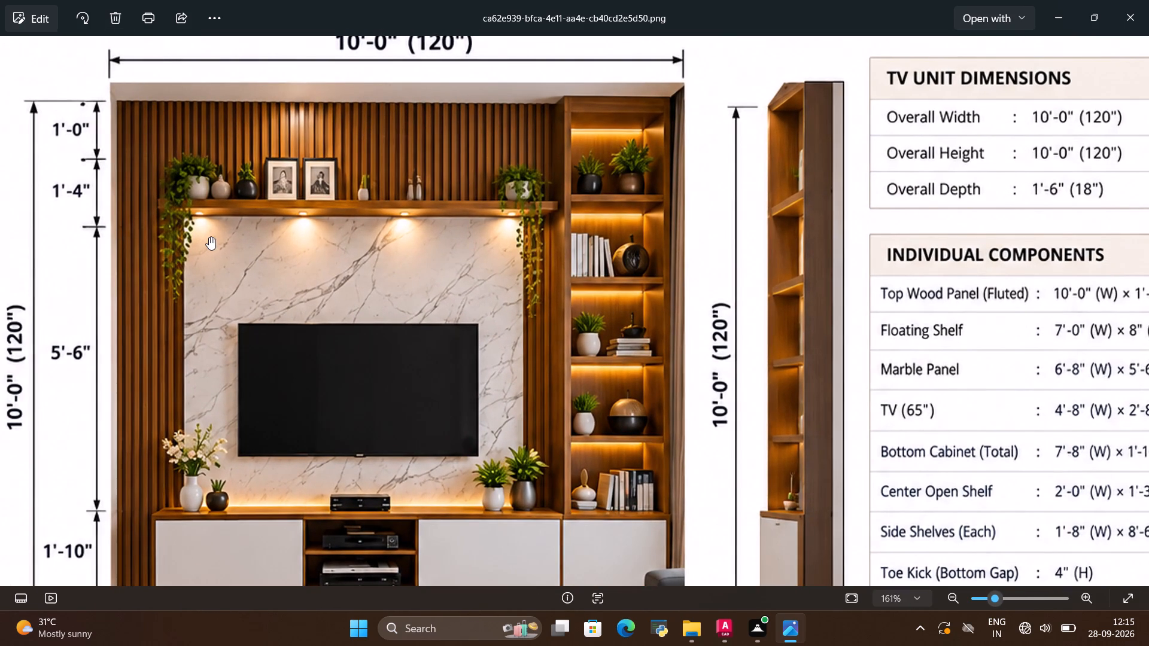
# Back in AutoCAD, copy the cabinet-top line 5'6" upward to mark the marble panel's top, and recheck the reference image.
pyautogui.hotkey('alt', 'Tab')
pyautogui.click(381, 353)
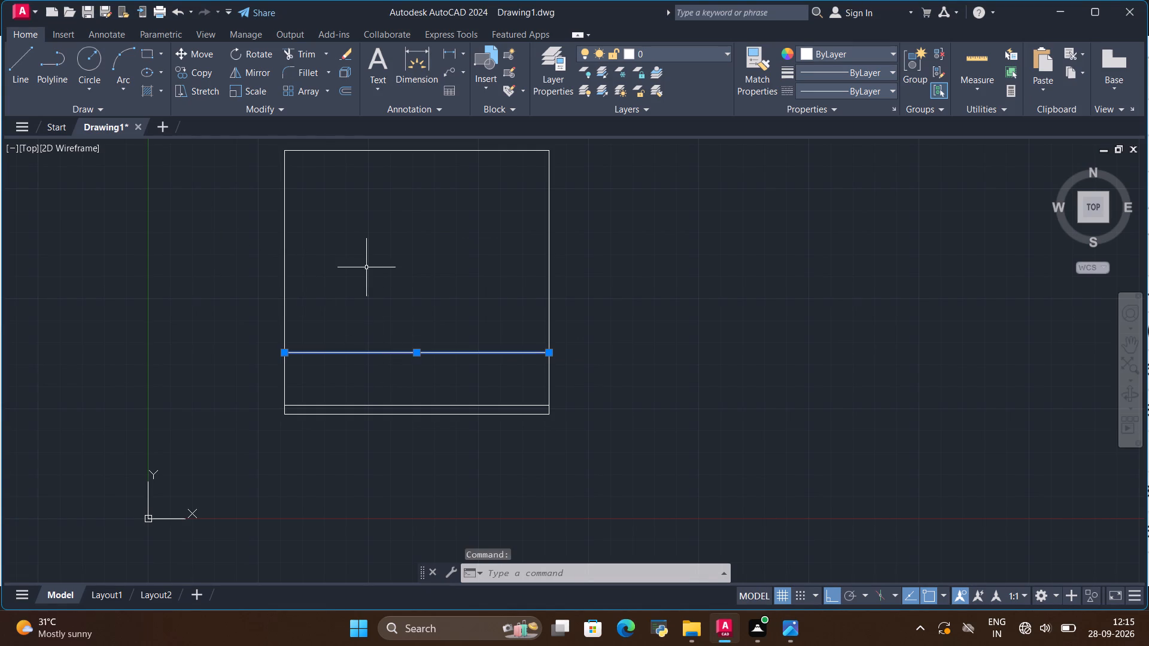
pyautogui.click(194, 74)
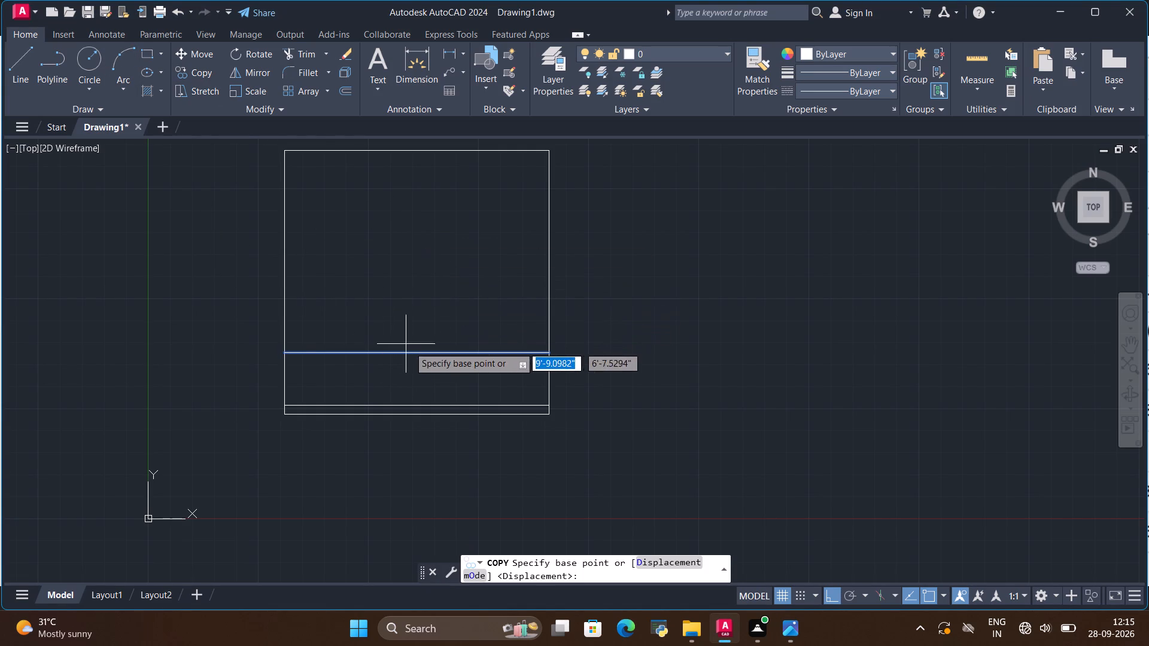
pyautogui.click(412, 349)
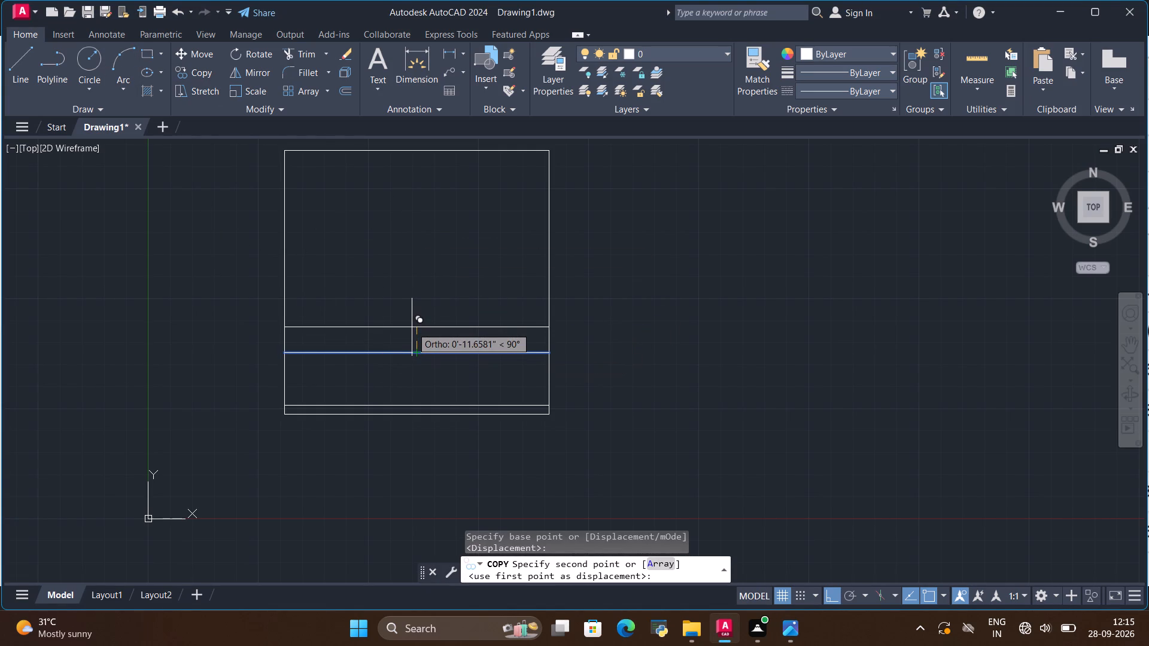
pyautogui.press('BackSpace')
pyautogui.press('BackSpace')
pyautogui.write('5\'6"')
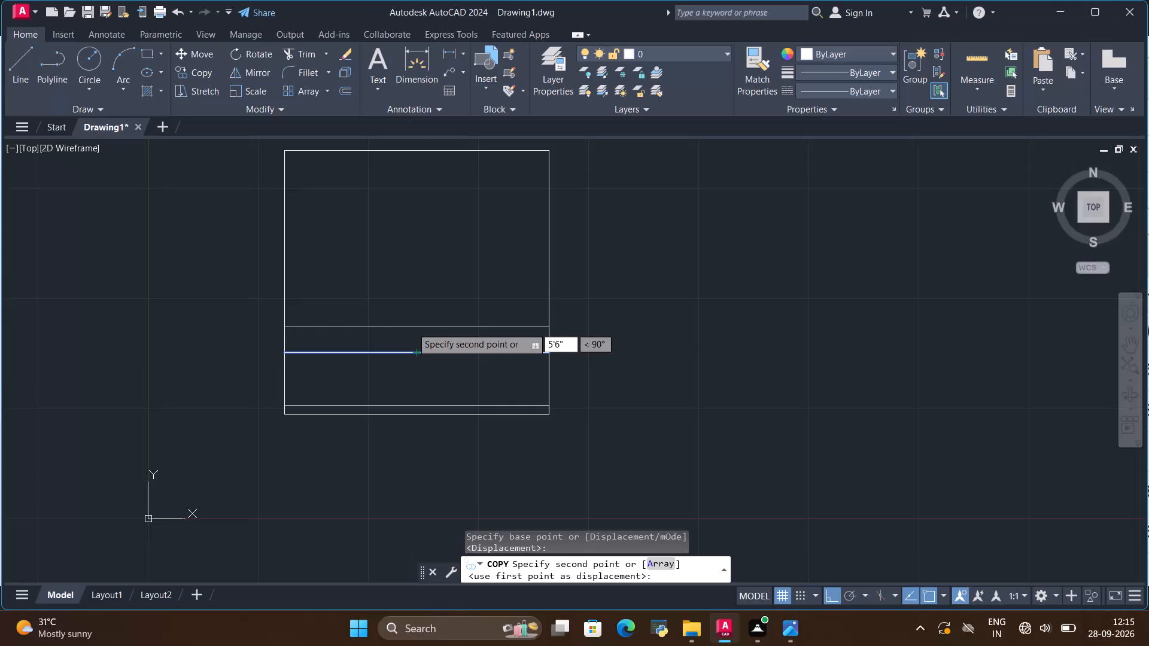
pyautogui.press('Return')
pyautogui.hotkey('alt', 'Tab')
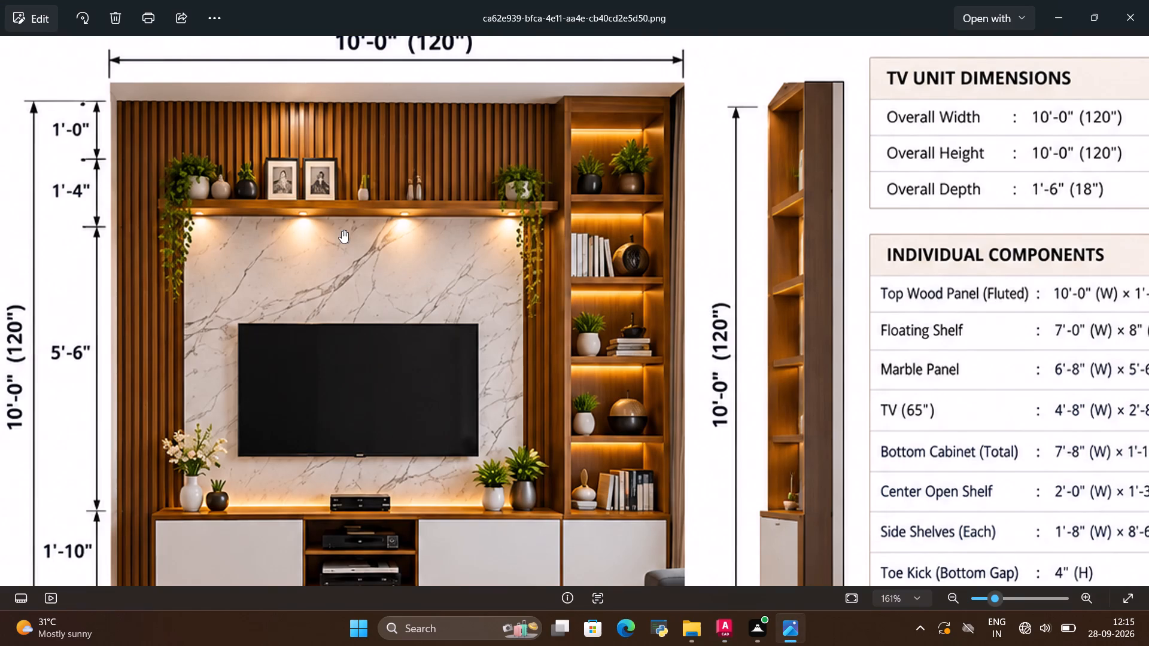
pyautogui.scroll(-1, 421, 200)
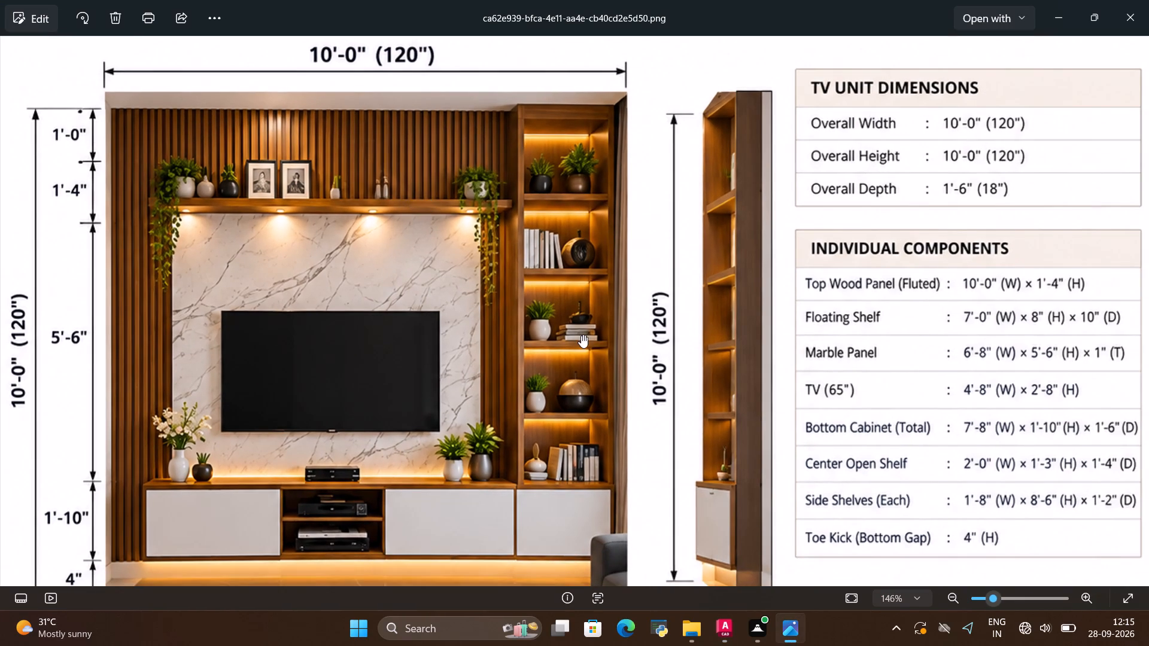
pyautogui.scroll(-3, 558, 303)
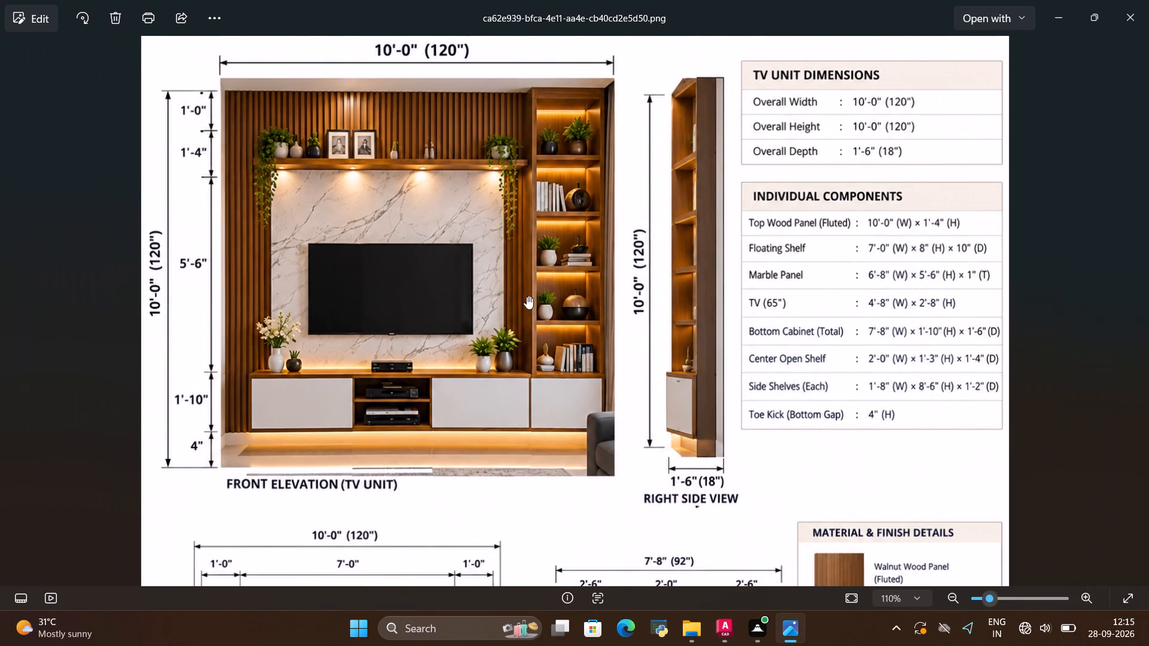
pyautogui.scroll(2, 440, 129)
pyautogui.hotkey('alt', 'Tab')
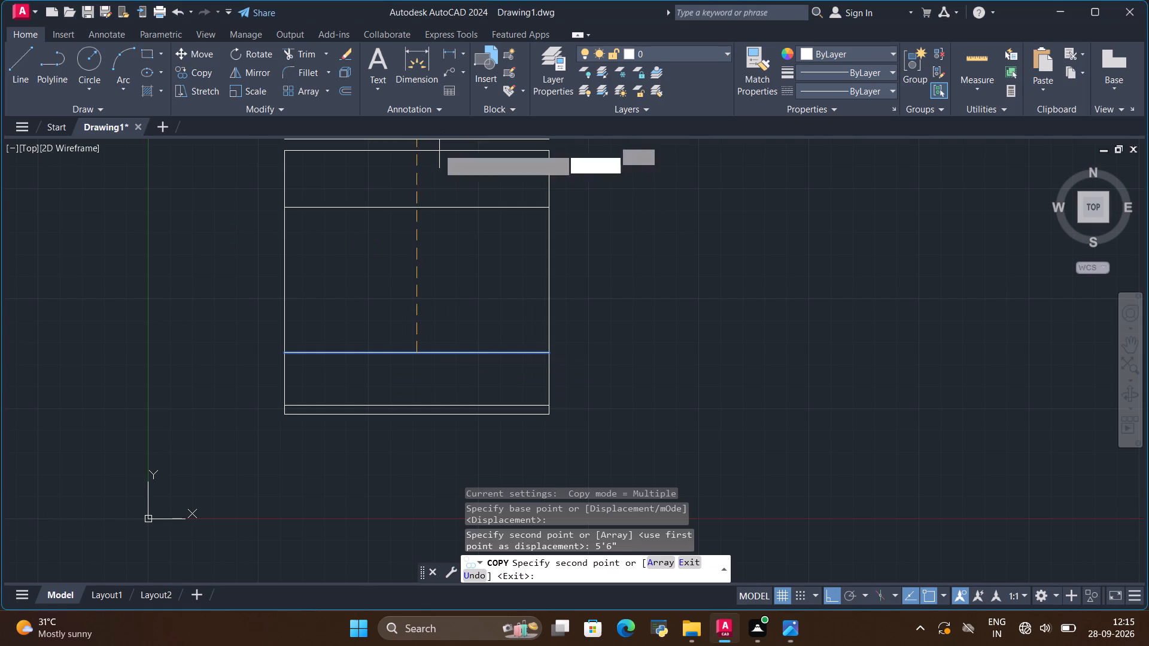
# End the copy and examine the reference image's top view and cabinet front view for the width dimensions of the cabinets and shelves.
pyautogui.press('Escape')
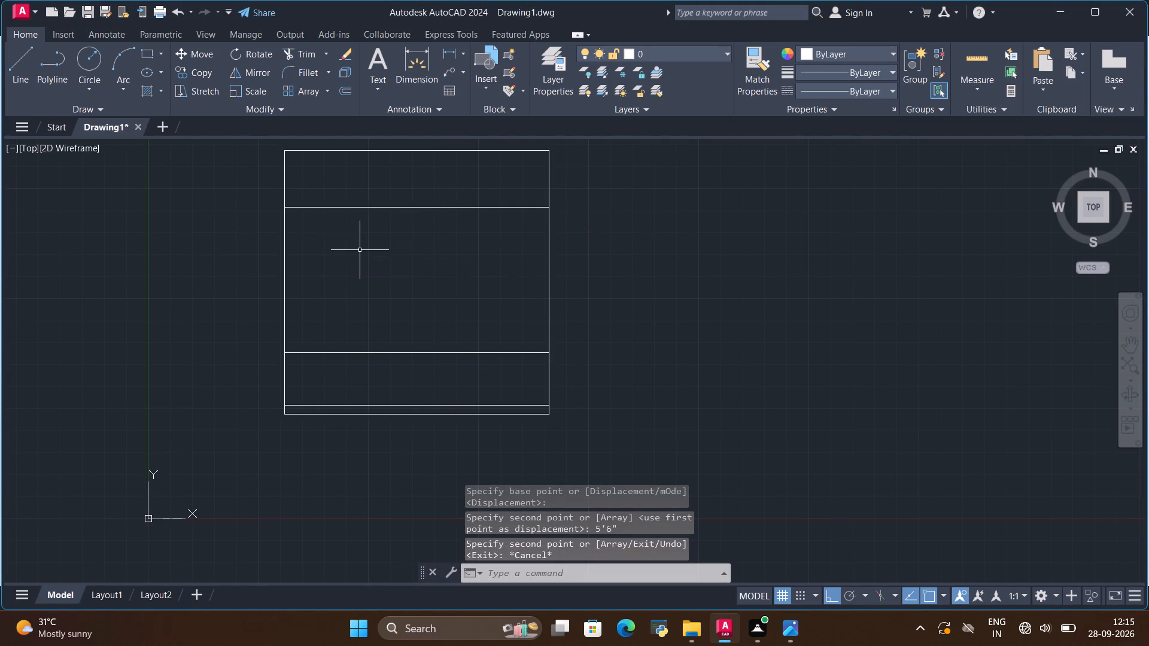
pyautogui.hotkey('alt', 'Tab')
pyautogui.scroll(-2, 373, 320)
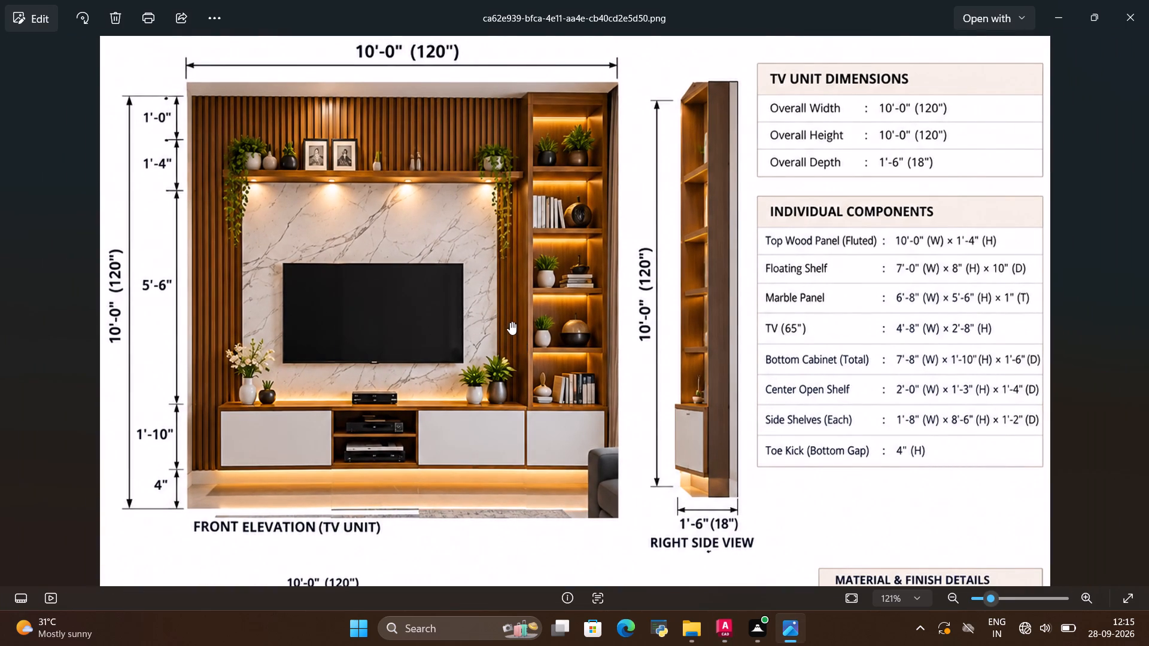
pyautogui.scroll(-6, 512, 319)
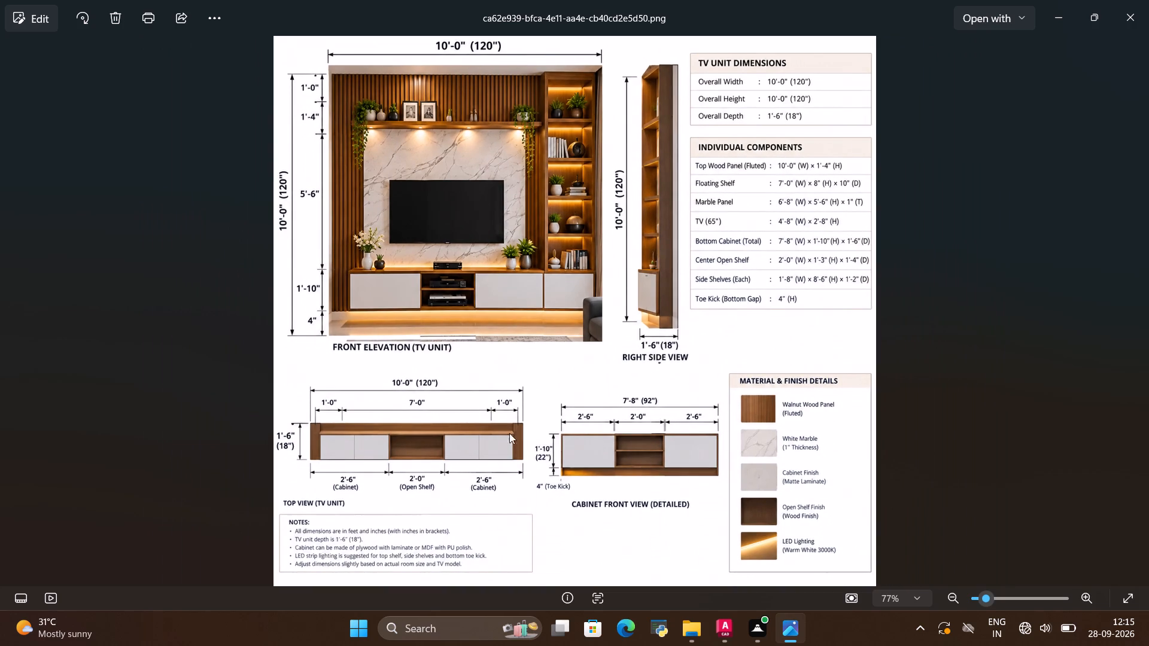
pyautogui.scroll(-2, 395, 399)
pyautogui.scroll(3, 306, 384)
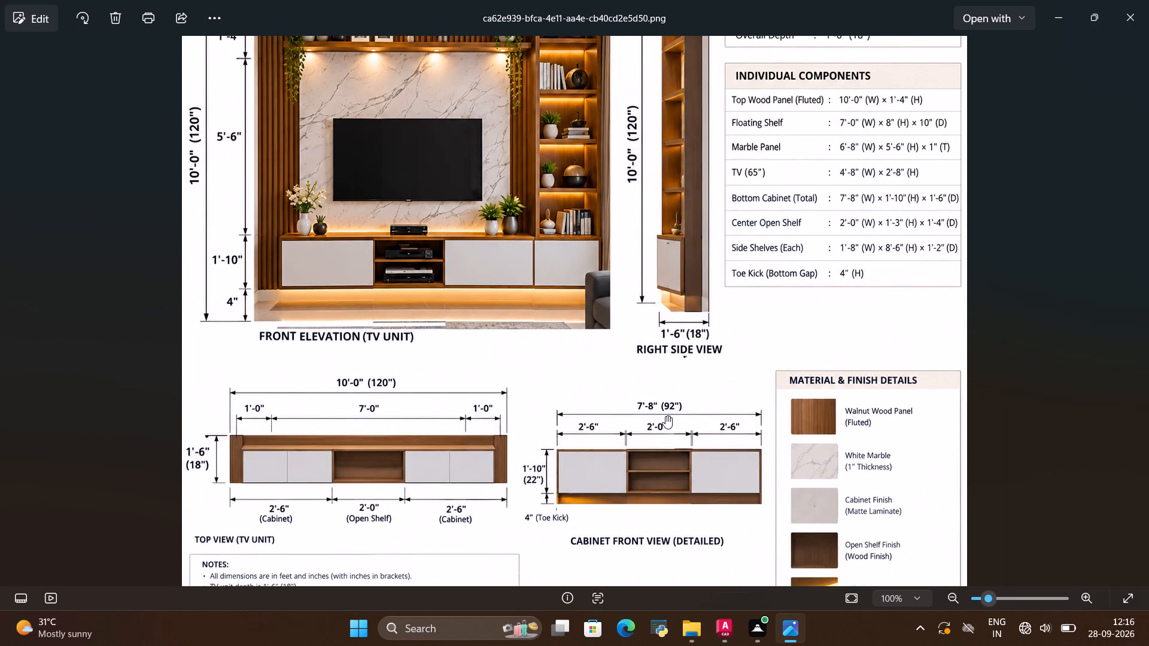
pyautogui.scroll(2, 312, 407)
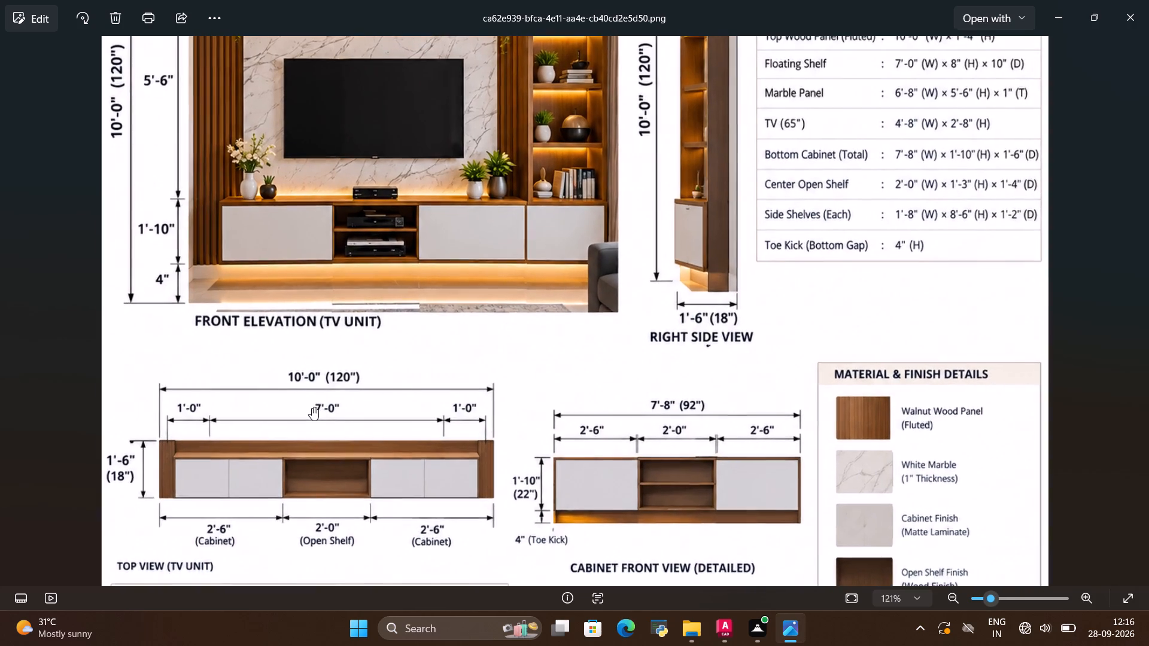
pyautogui.scroll(1, 312, 407)
pyautogui.scroll(-1, 515, 418)
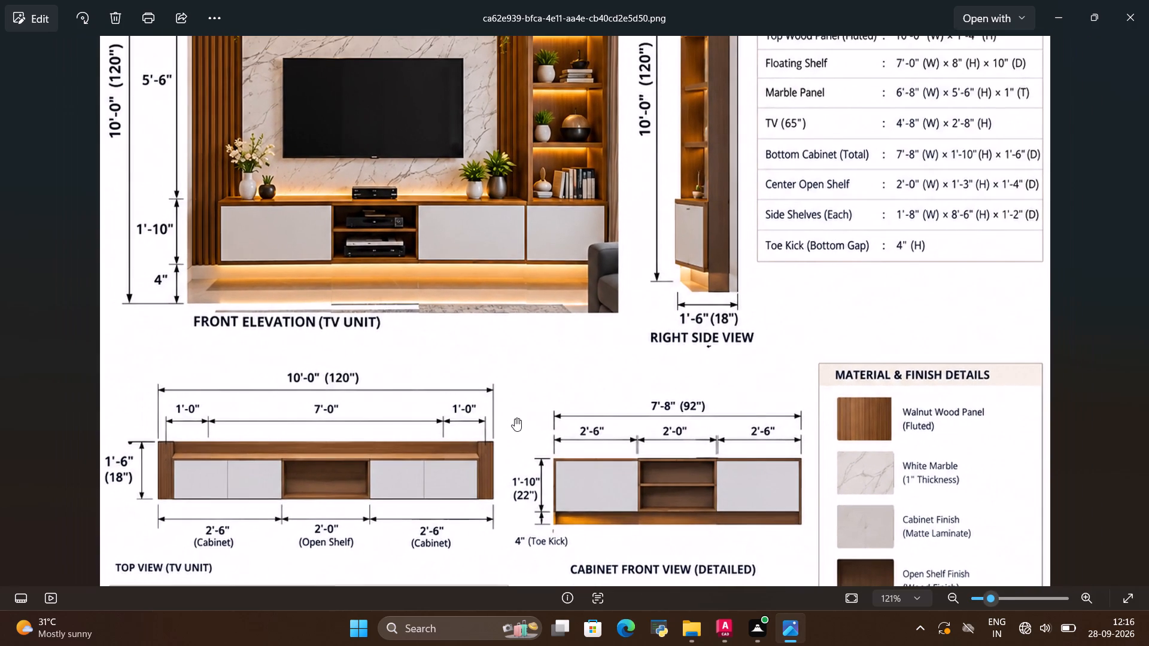
pyautogui.scroll(-7, 515, 418)
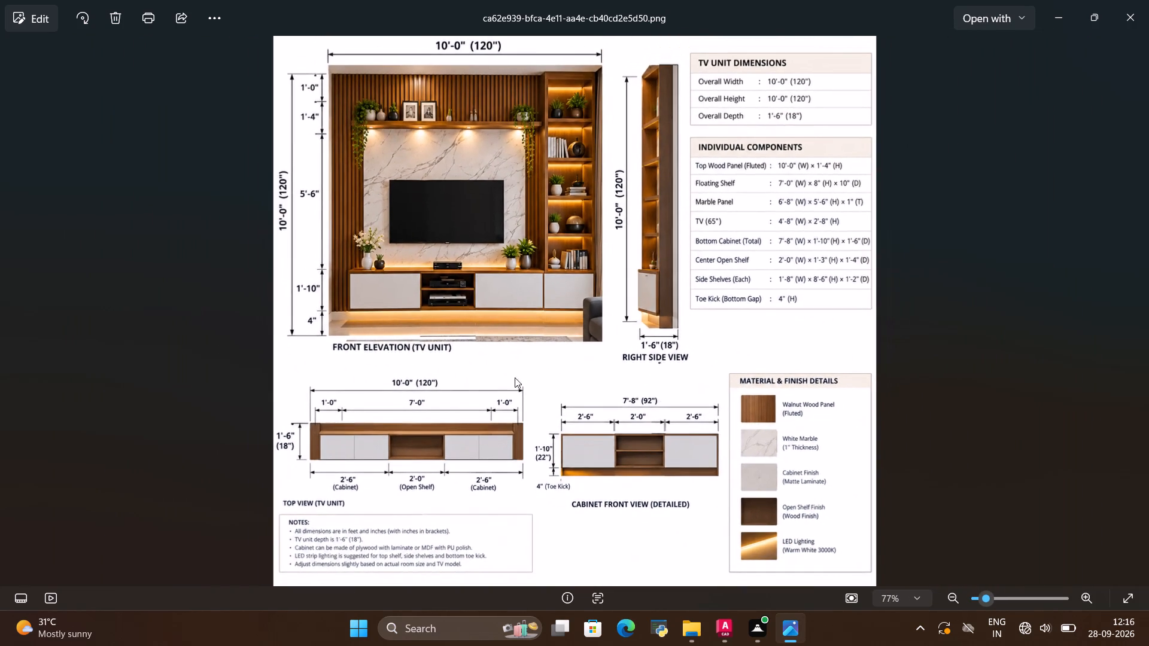
pyautogui.scroll(2, 518, 327)
pyautogui.scroll(-3, 498, 329)
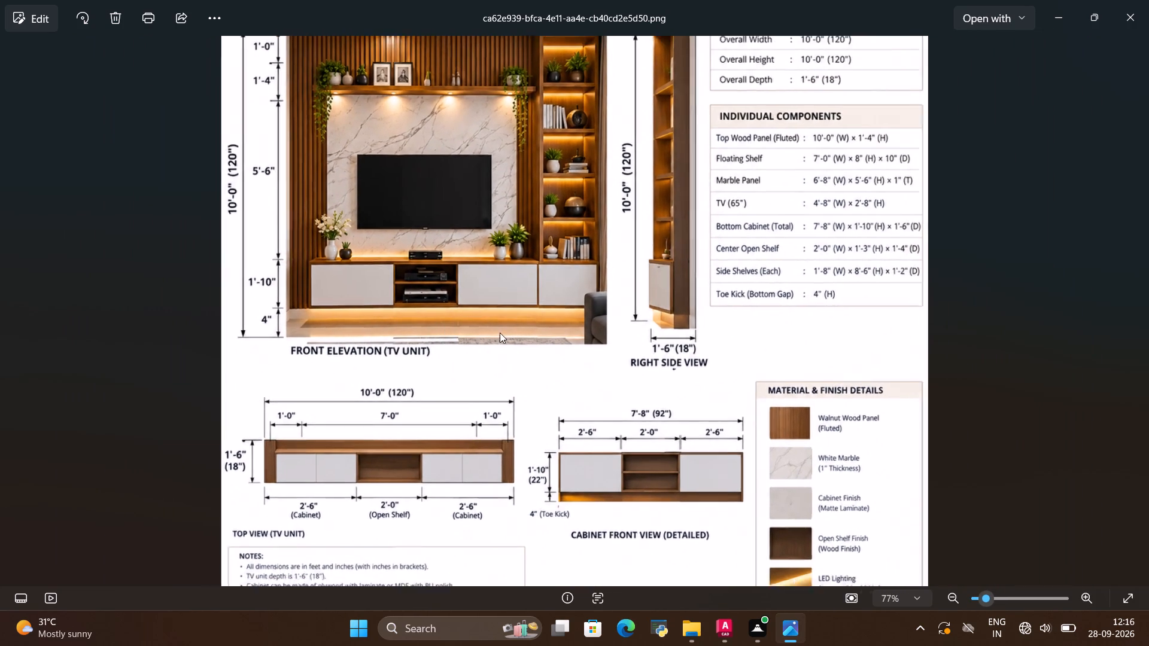
pyautogui.scroll(5, 658, 417)
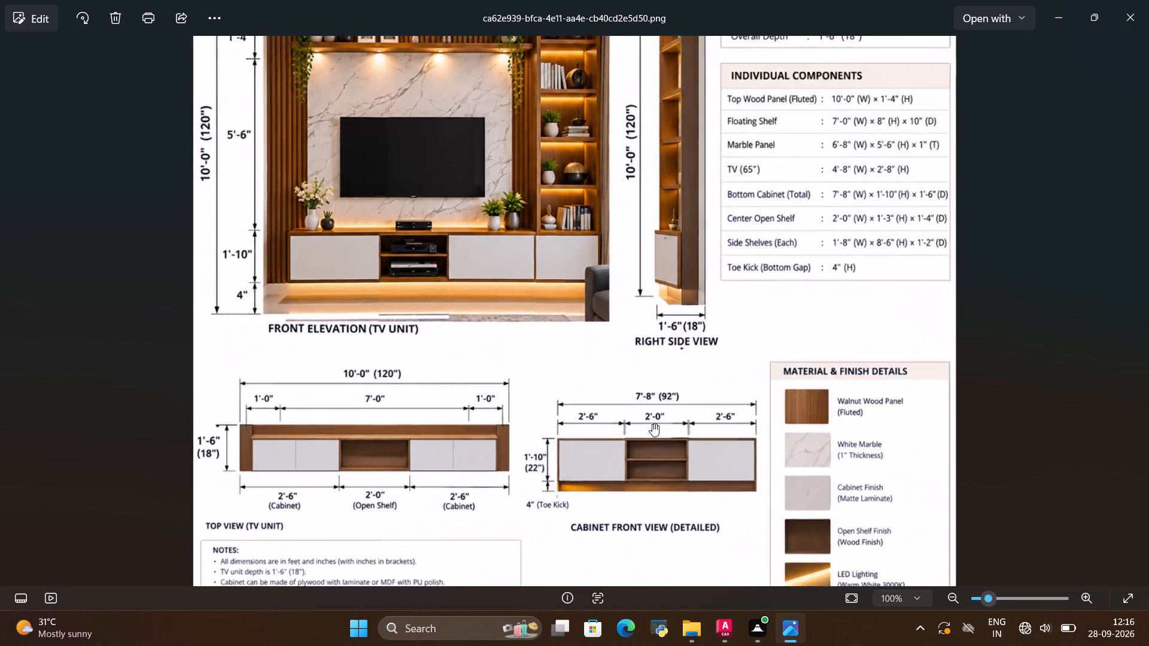
pyautogui.scroll(2, 652, 423)
pyautogui.hotkey('alt', 'Tab')
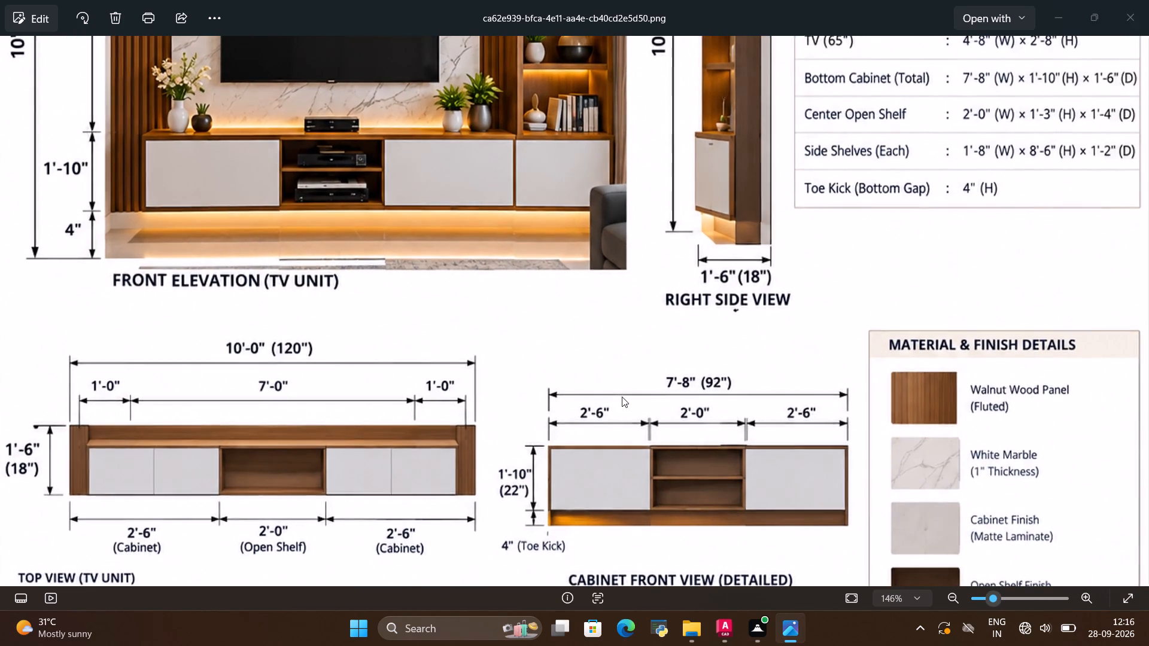
pyautogui.hotkey('alt', 'Tab')
pyautogui.scroll(-7, 622, 397)
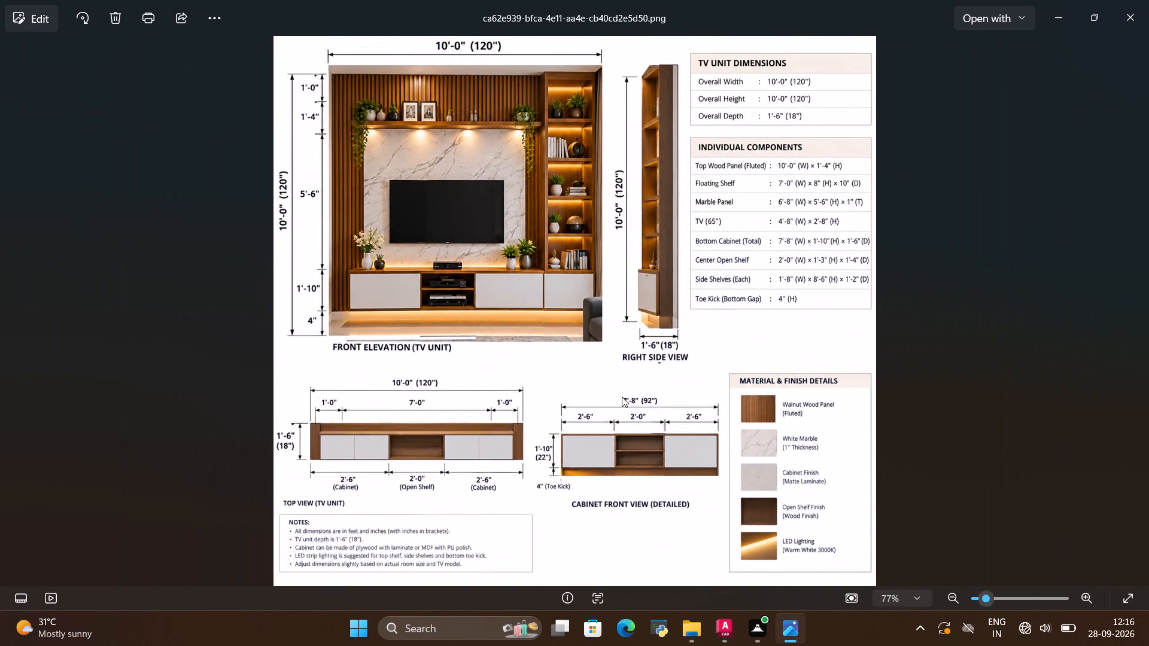
pyautogui.hotkey('alt', 'Tab')
pyautogui.hotkey('alt', 'Tab')
# Back in AutoCAD, copy the outline's right vertical edge 2'4" to the left to mark the side shelf column's inner edge.
pyautogui.hotkey('alt', 'Tab')
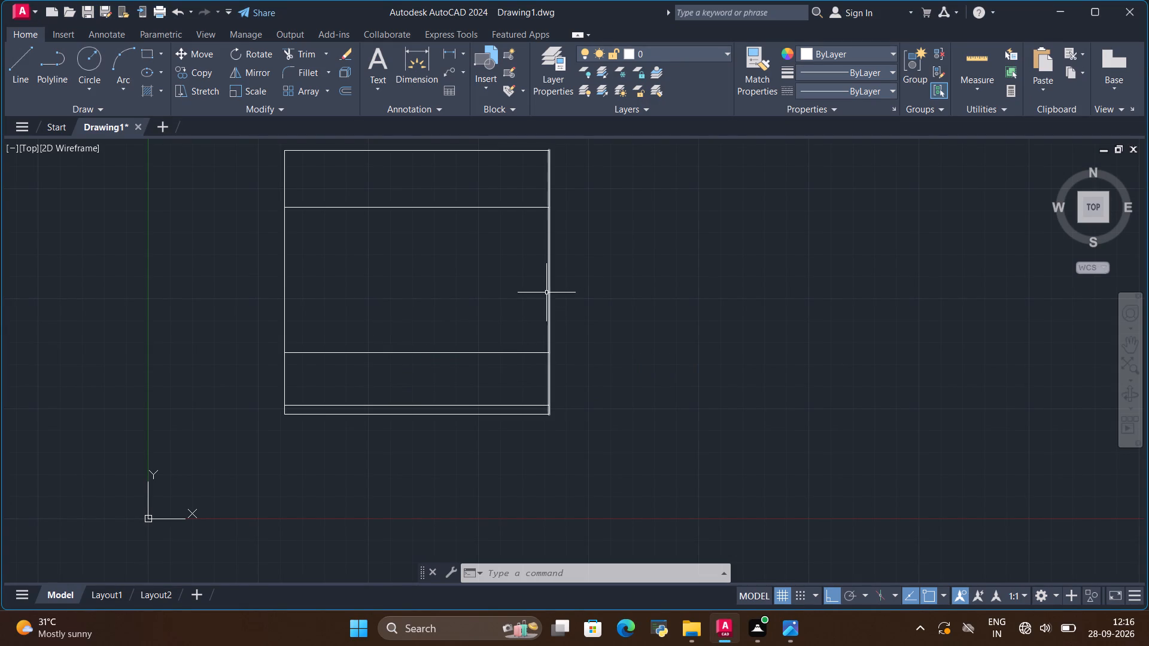
pyautogui.click(545, 294)
pyautogui.press('space')
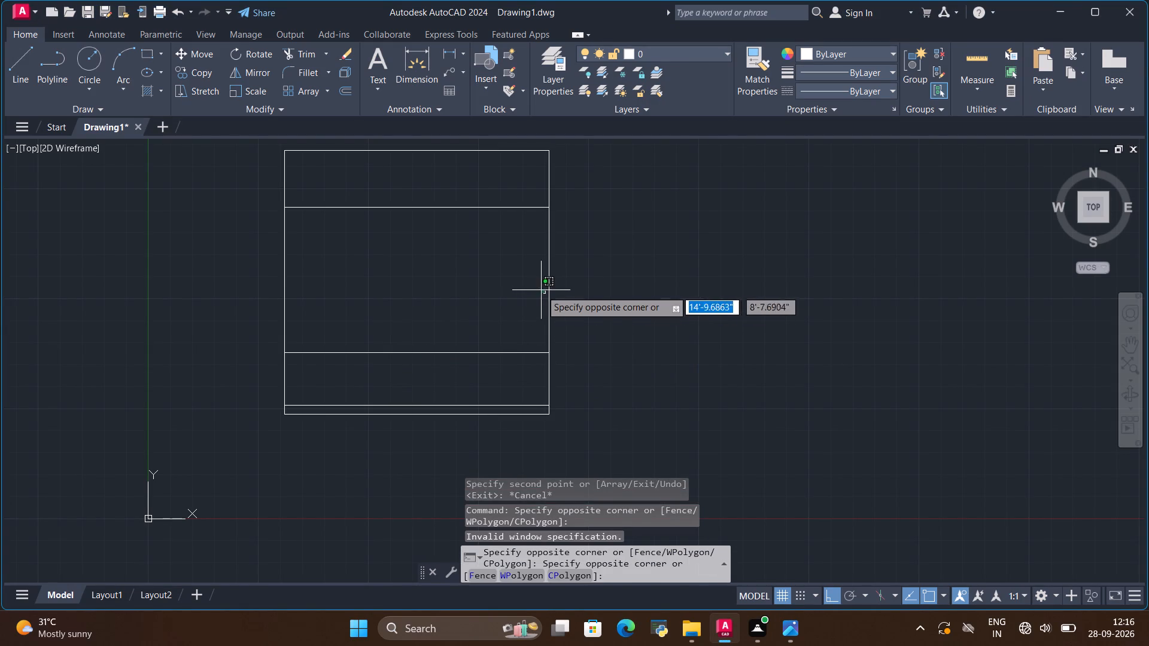
pyautogui.click(546, 287)
pyautogui.click(549, 281)
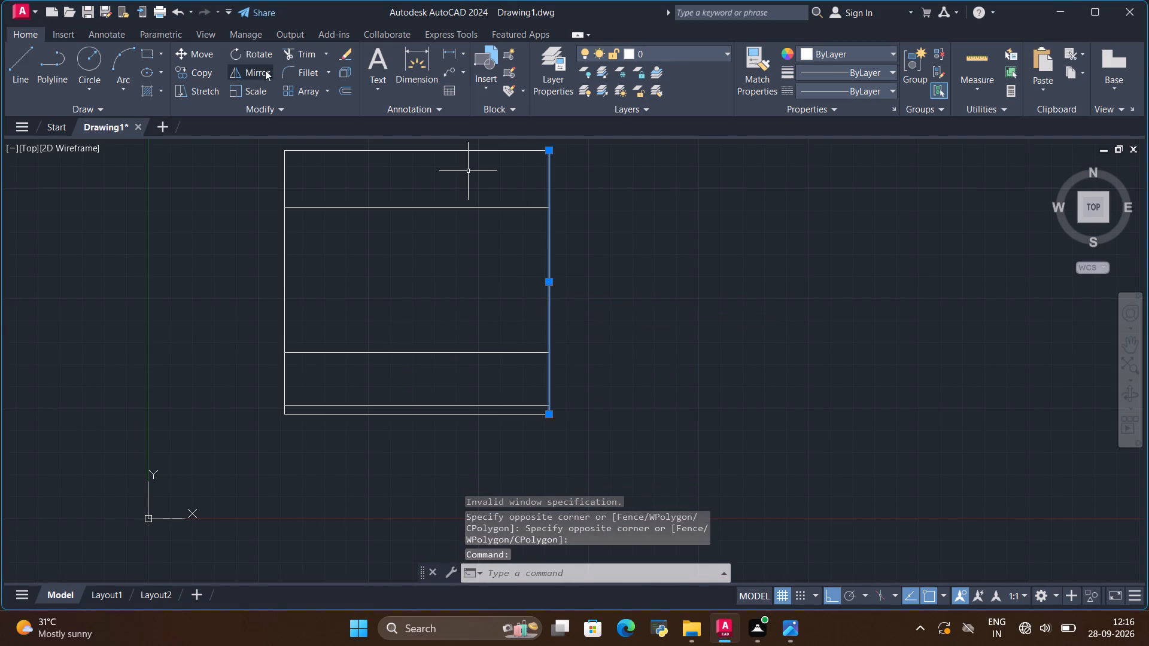
pyautogui.click(209, 73)
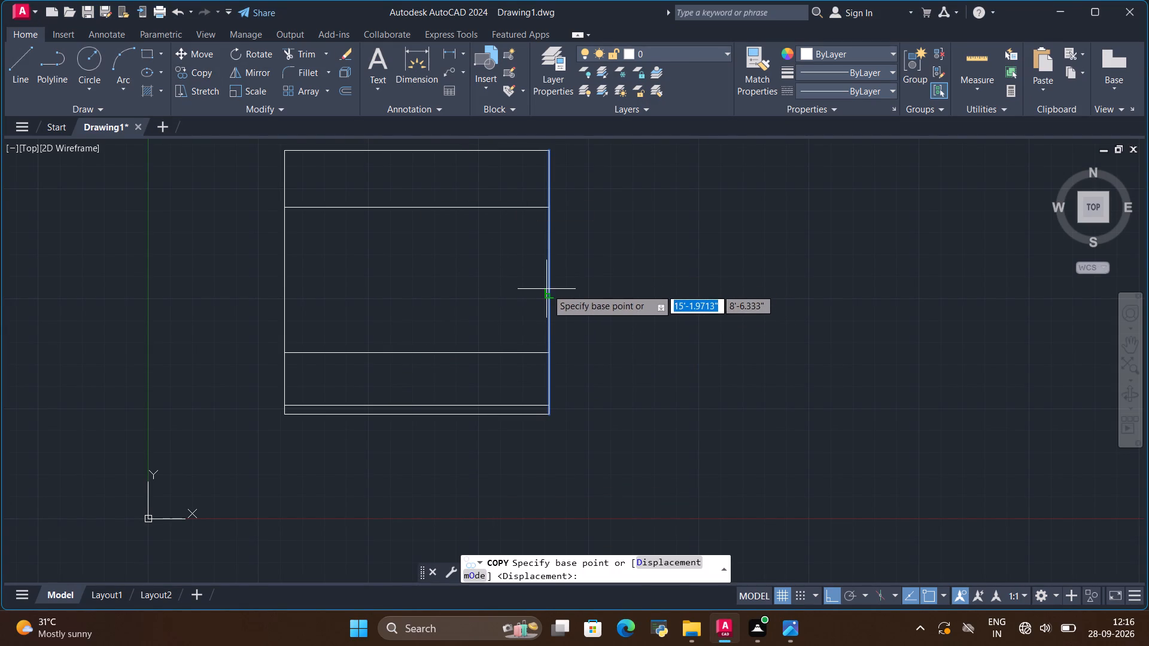
pyautogui.click(549, 291)
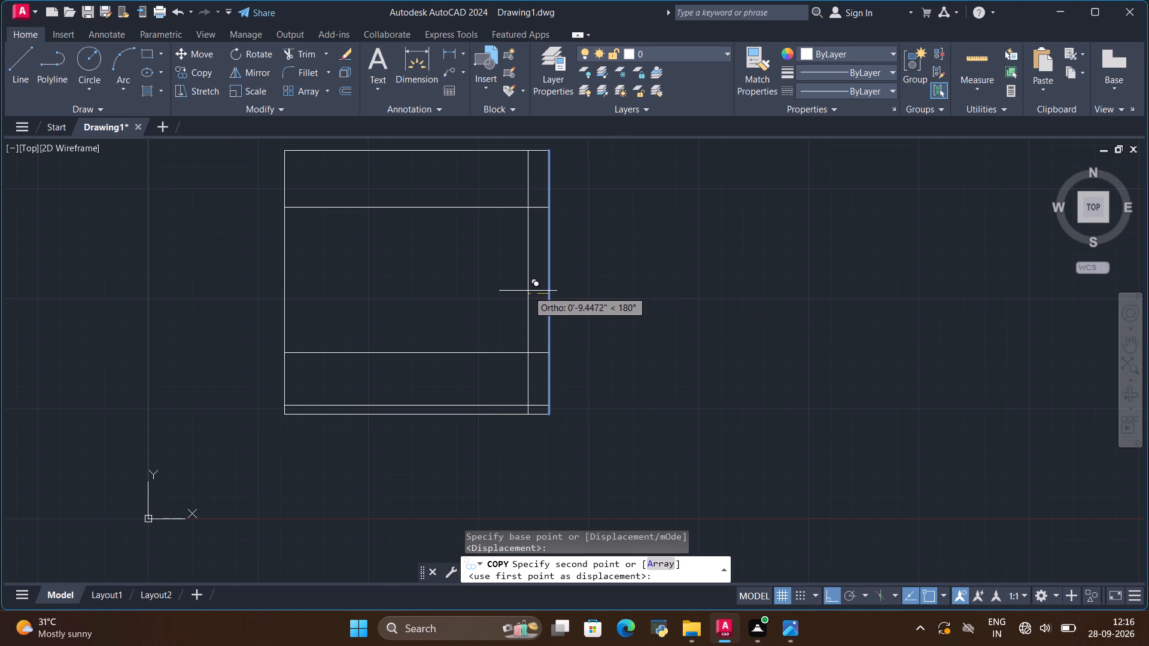
pyautogui.press('BackSpace')
pyautogui.press('BackSpace')
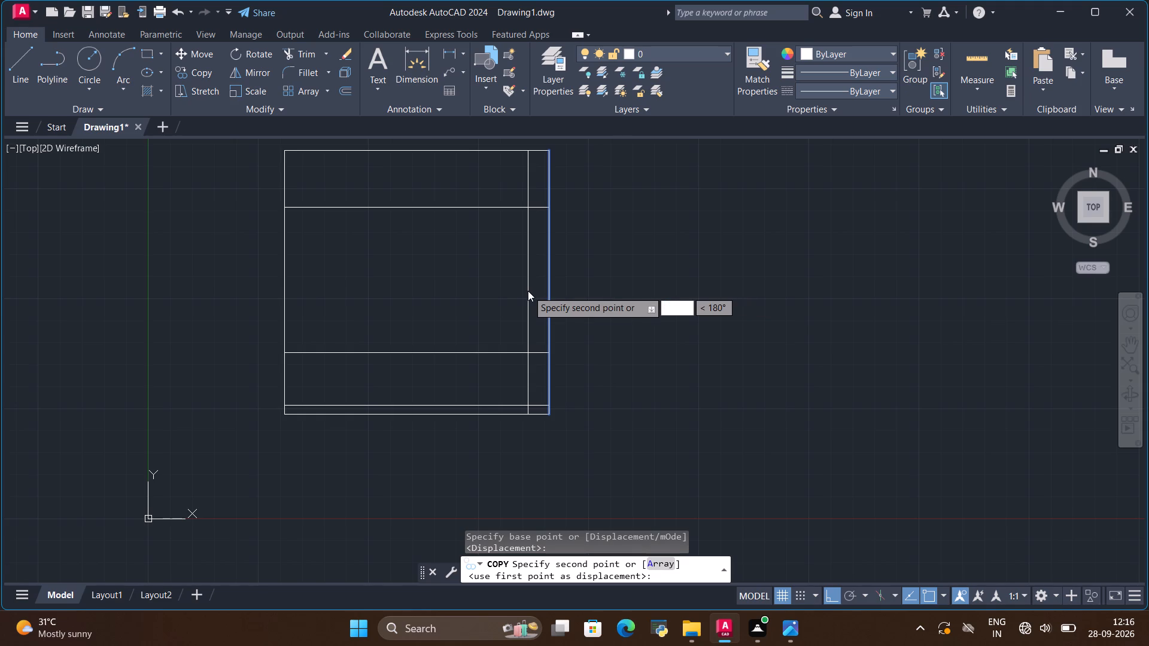
pyautogui.write("2'4")
pyautogui.hotkey('shift', '"')
pyautogui.press('Return')
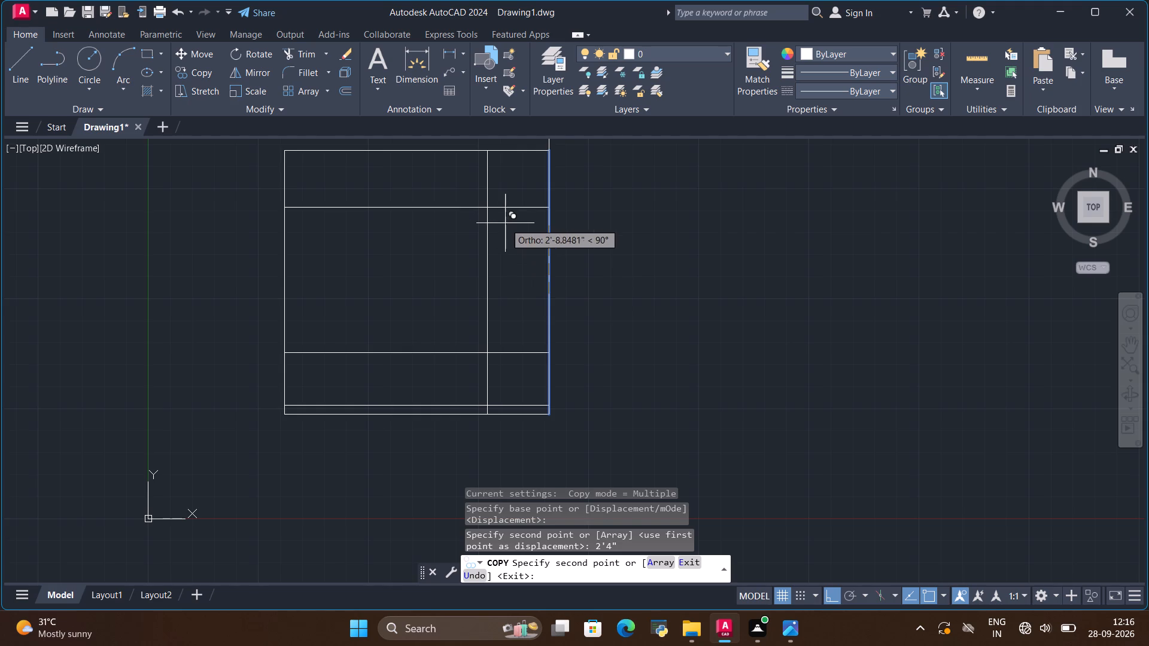
pyautogui.press('space')
pyautogui.click(594, 253)
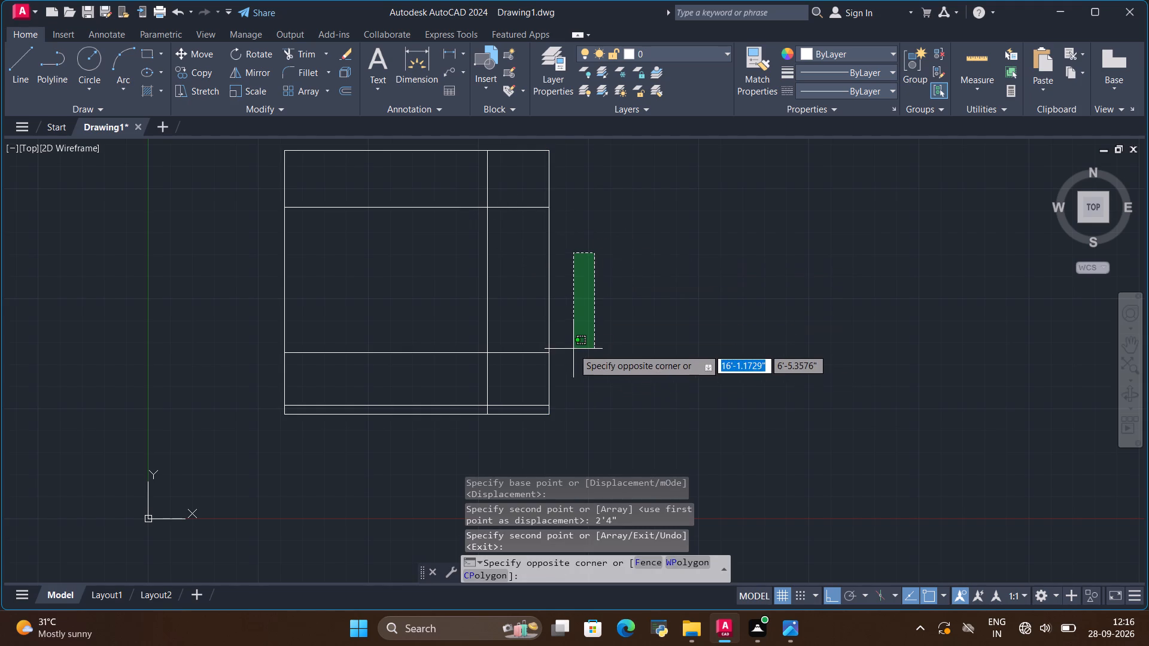
pyautogui.press('Escape')
# Compare the reference image's front elevation with the AutoCAD drawing, examining the floating shelf, marble panel, side shelves and bottom cabinet divisions.
pyautogui.hotkey('alt', 'Tab')
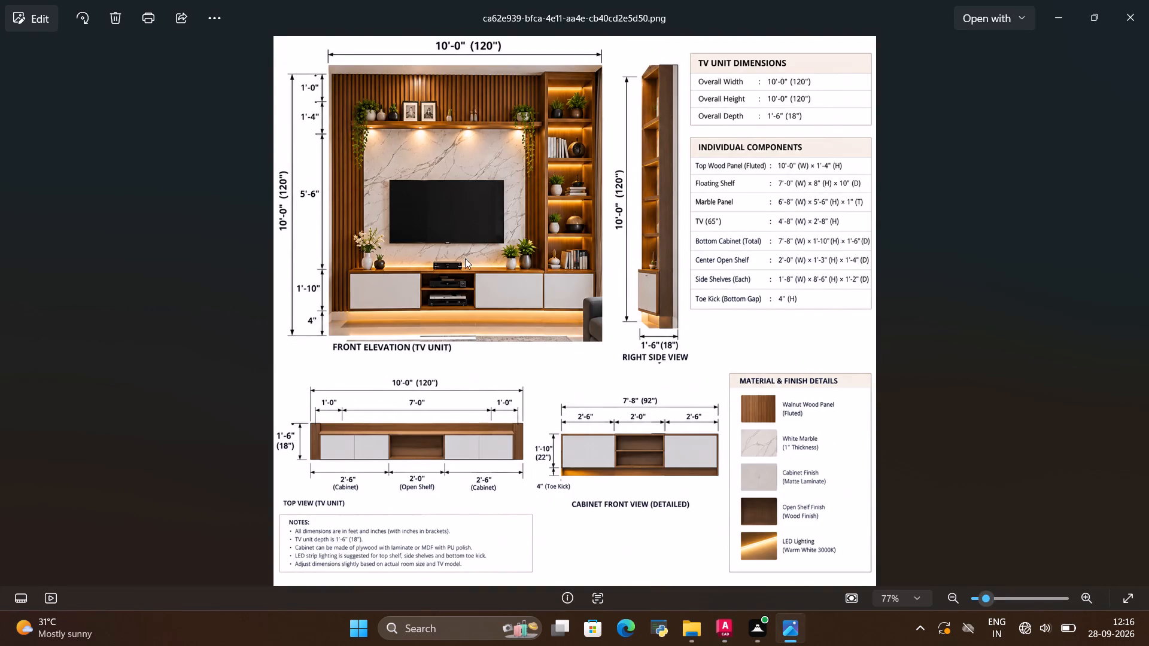
pyautogui.scroll(4, 577, 55)
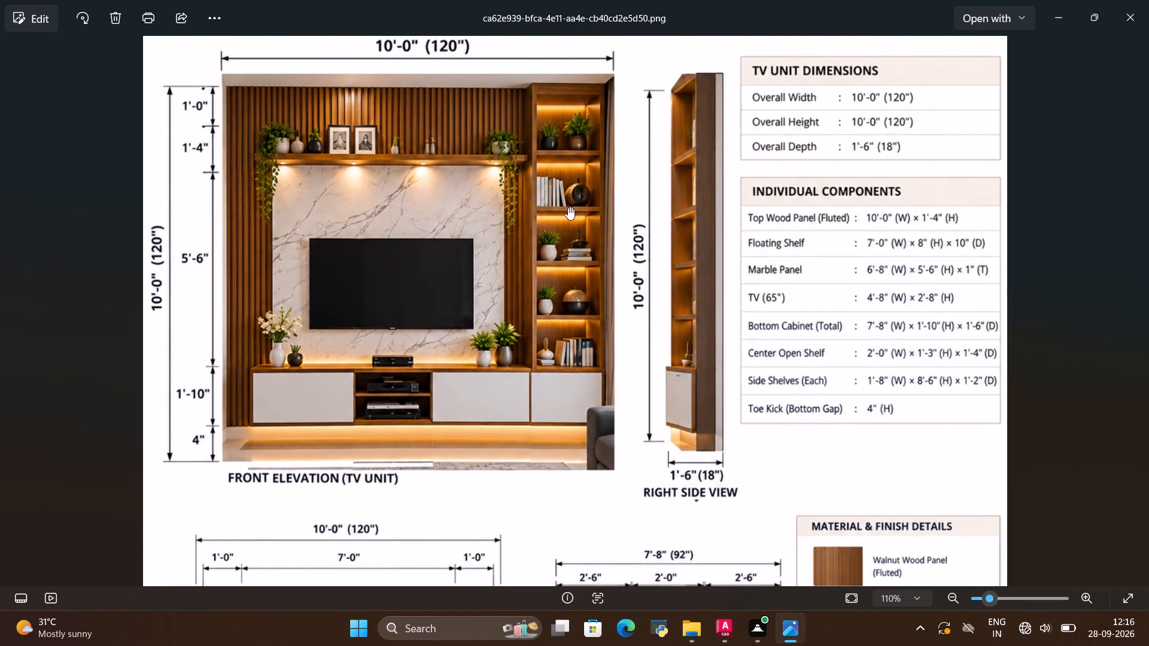
pyautogui.scroll(3, 342, 45)
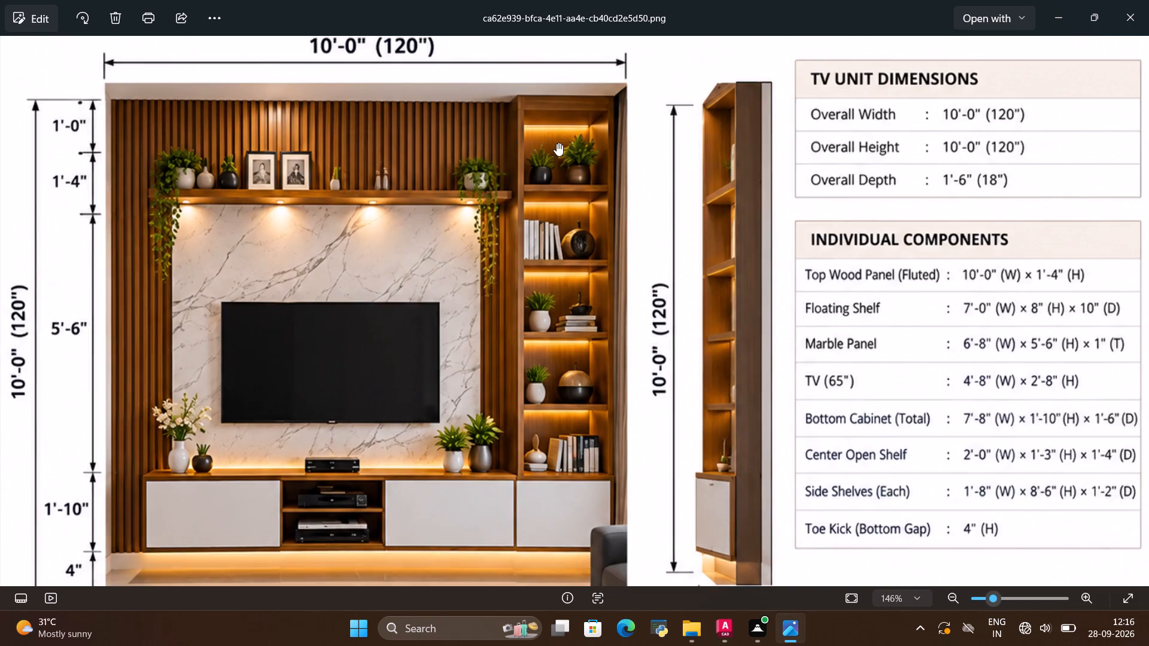
pyautogui.scroll(-2, 557, 143)
pyautogui.scroll(3, 333, 185)
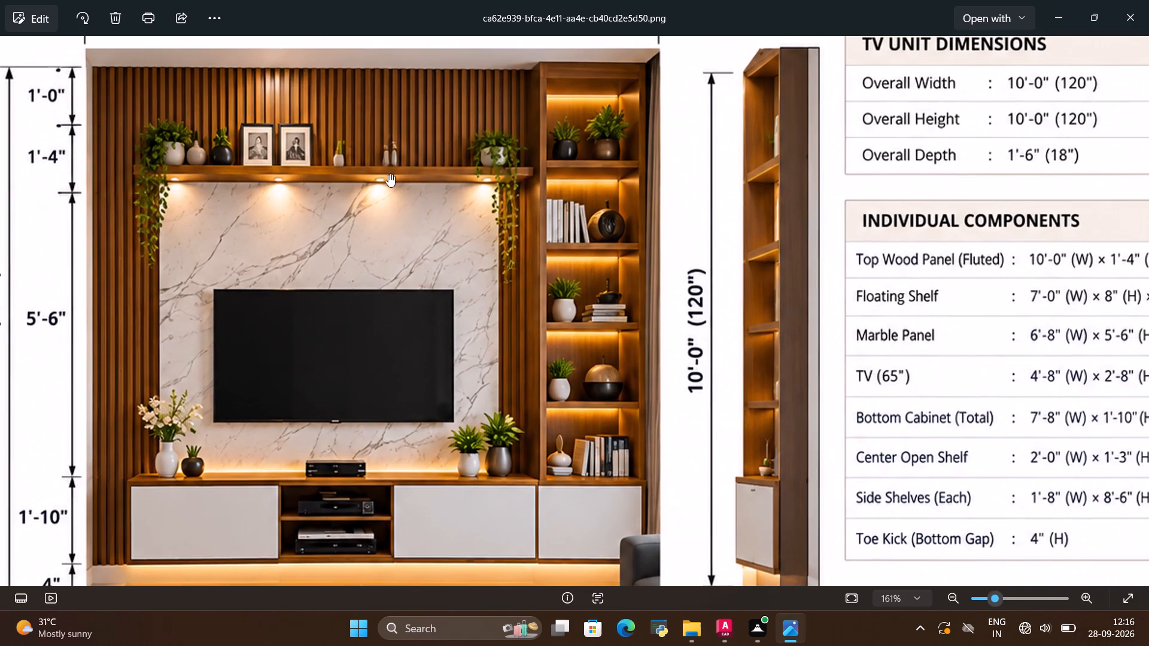
pyautogui.scroll(-1, 524, 166)
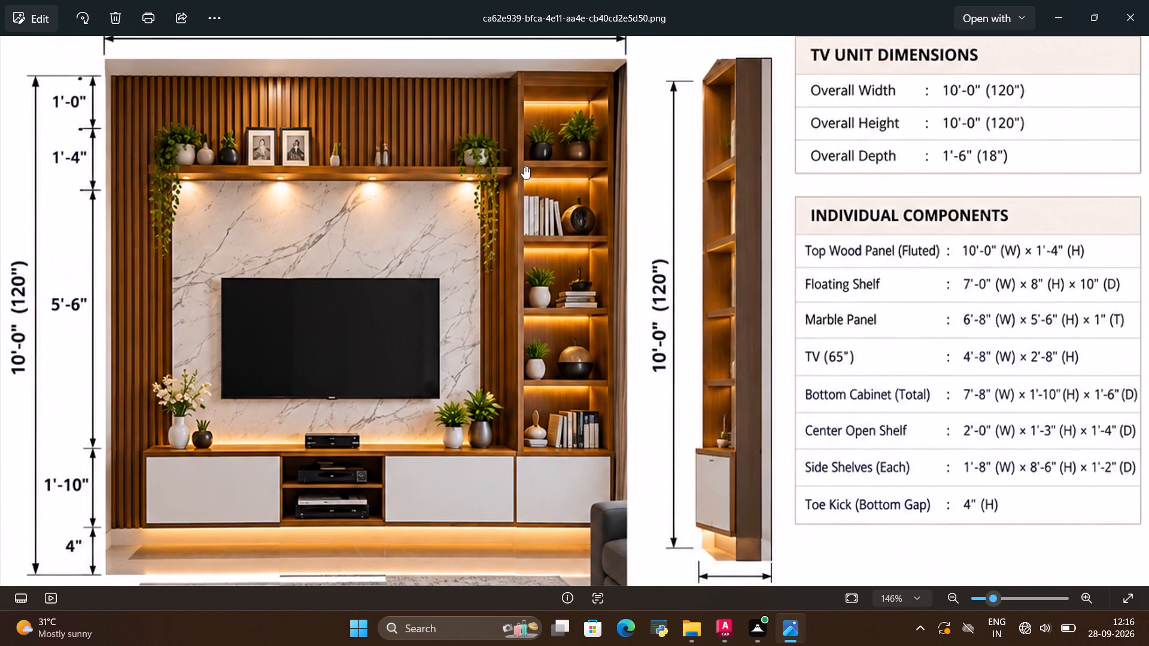
pyautogui.scroll(-3, 540, 159)
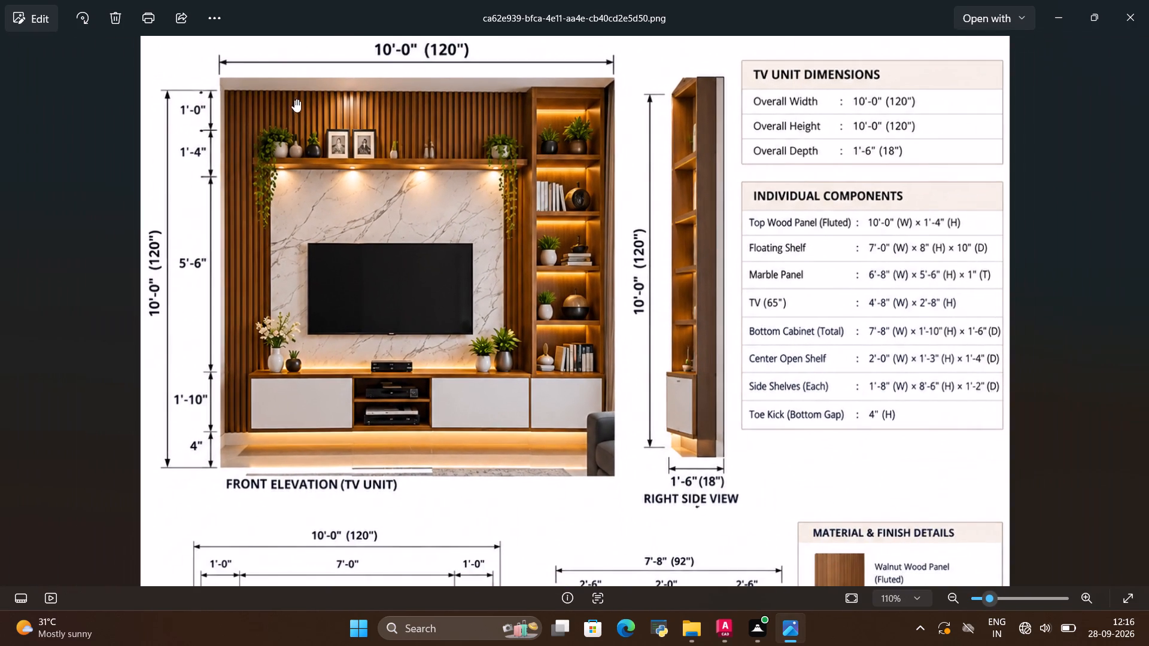
pyautogui.scroll(3, 259, 47)
pyautogui.scroll(-1, 259, 47)
pyautogui.hotkey('alt', 'Tab')
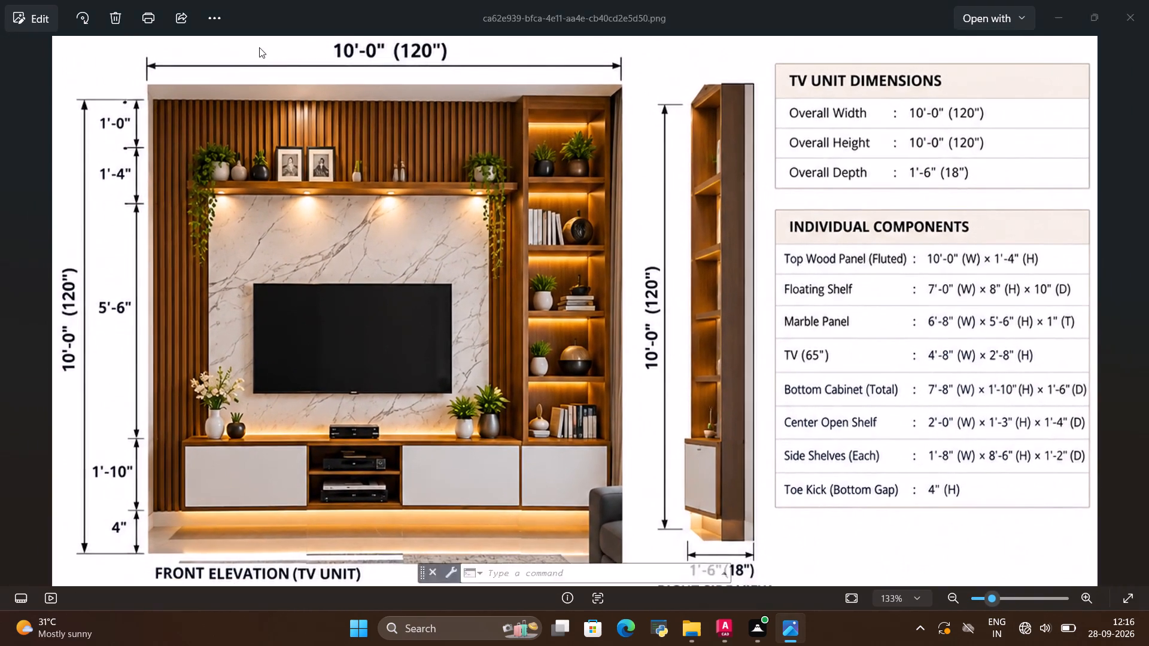
pyautogui.scroll(-1, 529, 321)
pyautogui.scroll(1, 449, 209)
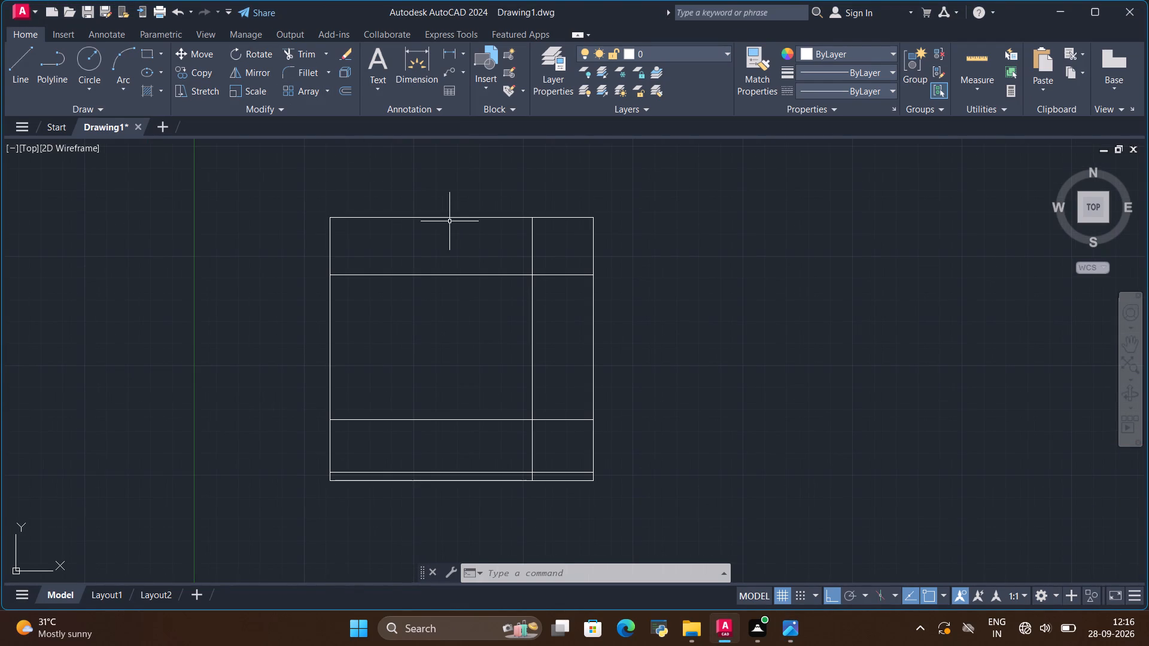
pyautogui.hotkey('alt', 'Tab')
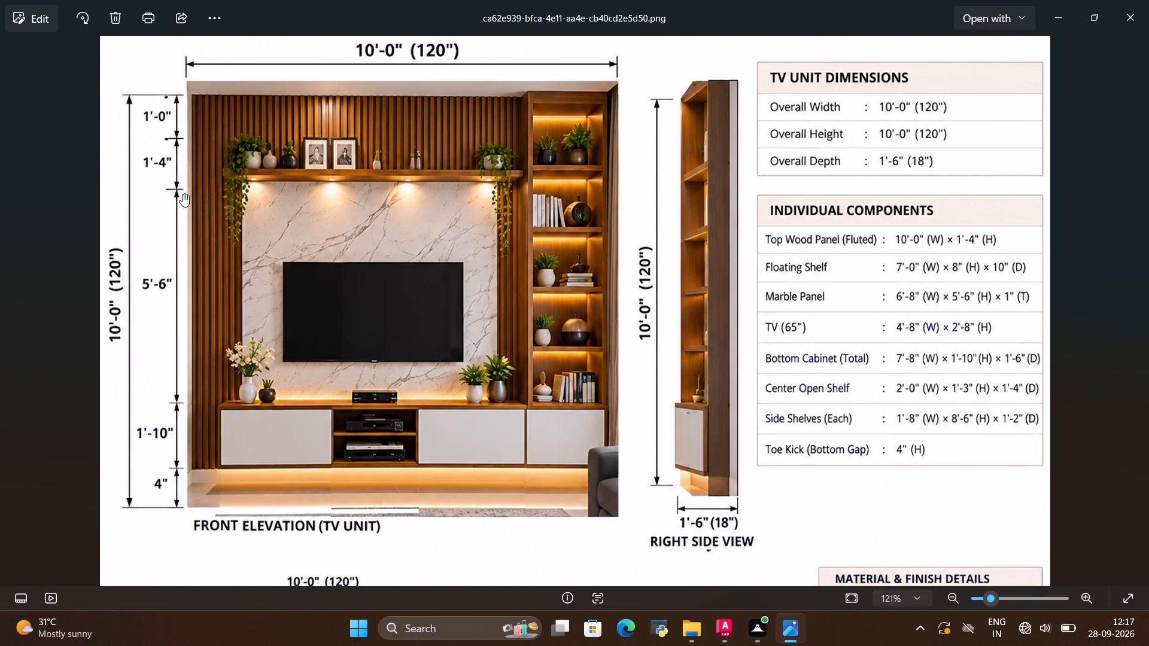
pyautogui.hotkey('alt', 'Tab')
pyautogui.hotkey('alt', 'Tab')
pyautogui.hotkey('alt', 'Tab')
pyautogui.hotkey('alt', 'Tab')
pyautogui.hotkey('alt', 'Tab')
pyautogui.hotkey('alt', 'Tab')
pyautogui.hotkey('alt', 'Tab')
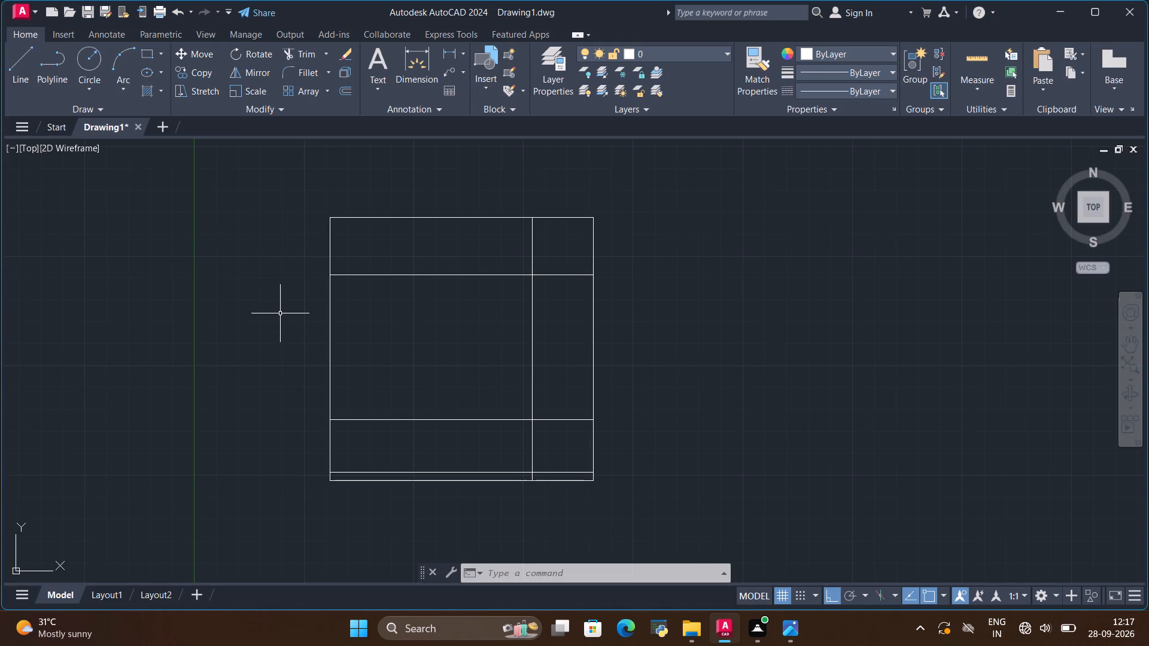
# Examine the reference image's front elevation against the AutoCAD drawing, focusing on the fluted strip and marble panel beside the outline's left edge.
pyautogui.hotkey('alt', 'Tab')
pyautogui.hotkey('alt', 'Tab')
pyautogui.hotkey('alt', 'Tab')
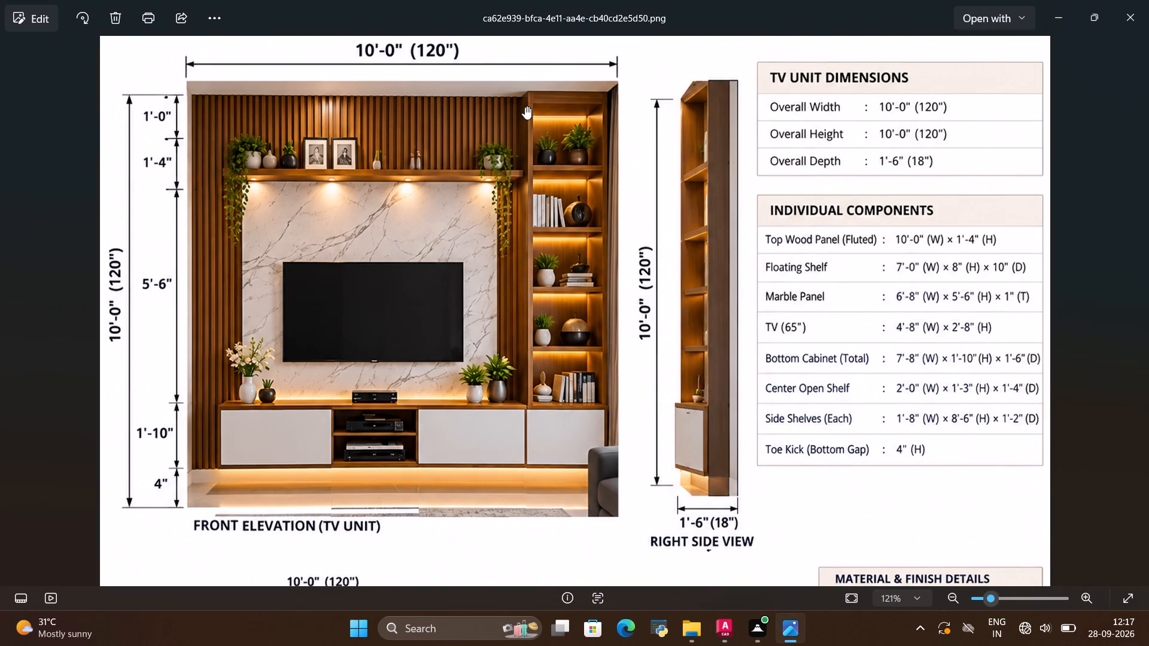
pyautogui.hotkey('alt', 'Tab')
pyautogui.hotkey('alt', 'Tab')
pyautogui.scroll(1, 153, 360)
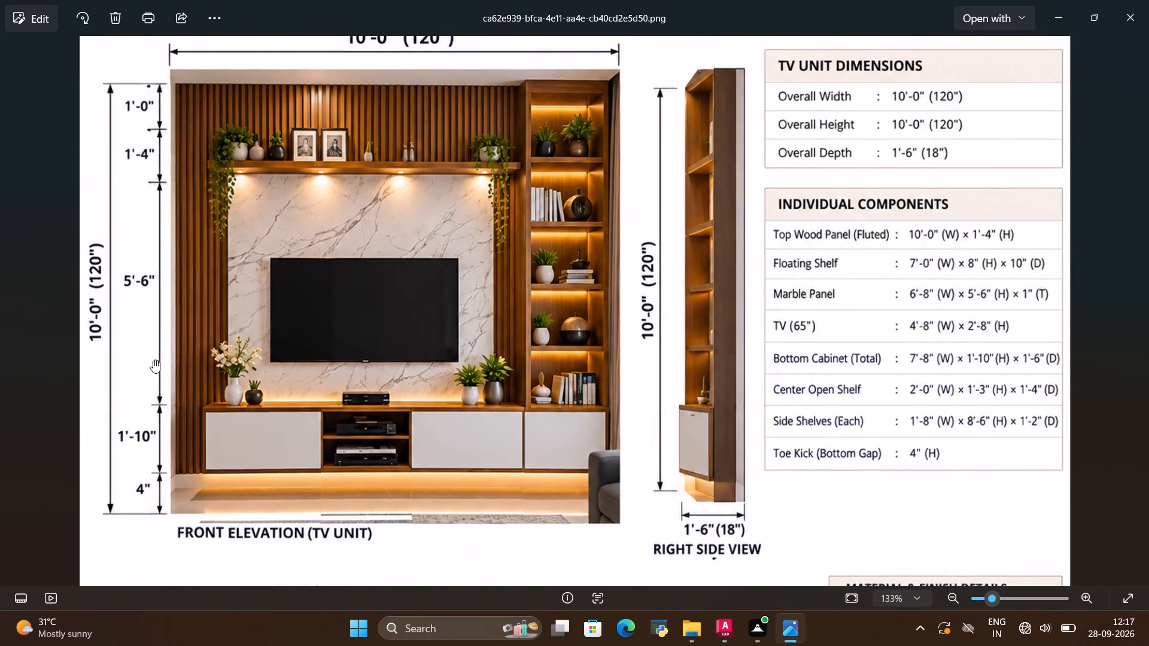
pyautogui.scroll(2, 111, 132)
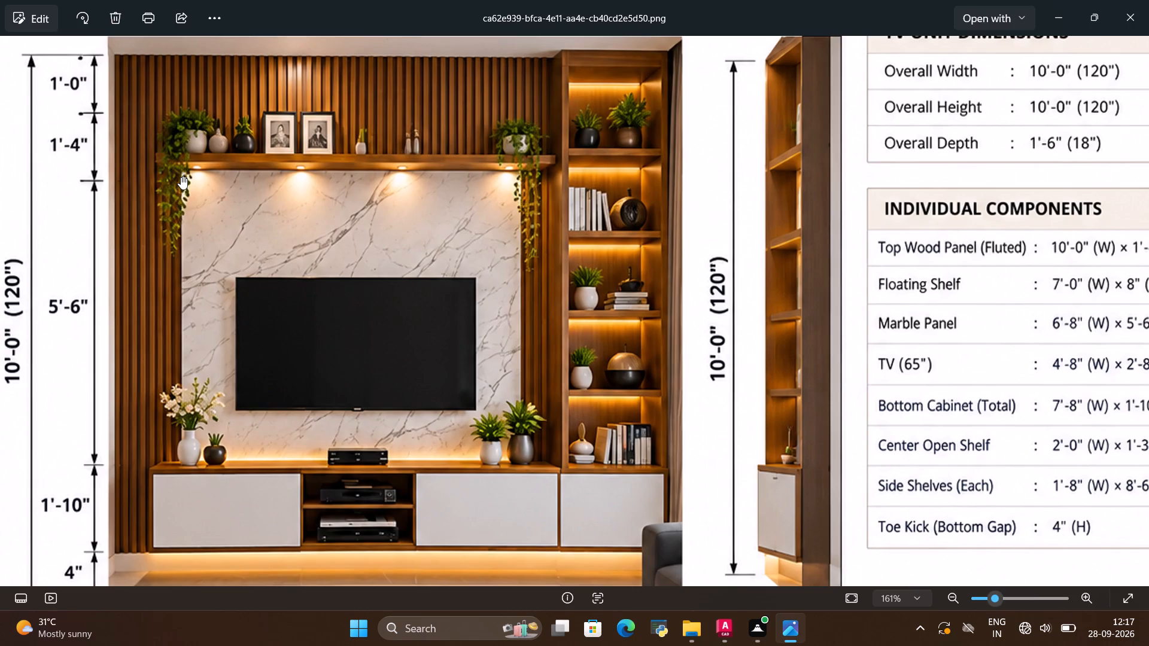
pyautogui.hotkey('alt', 'Tab')
pyautogui.hotkey('alt', 'Tab')
pyautogui.hotkey('alt', 'Tab')
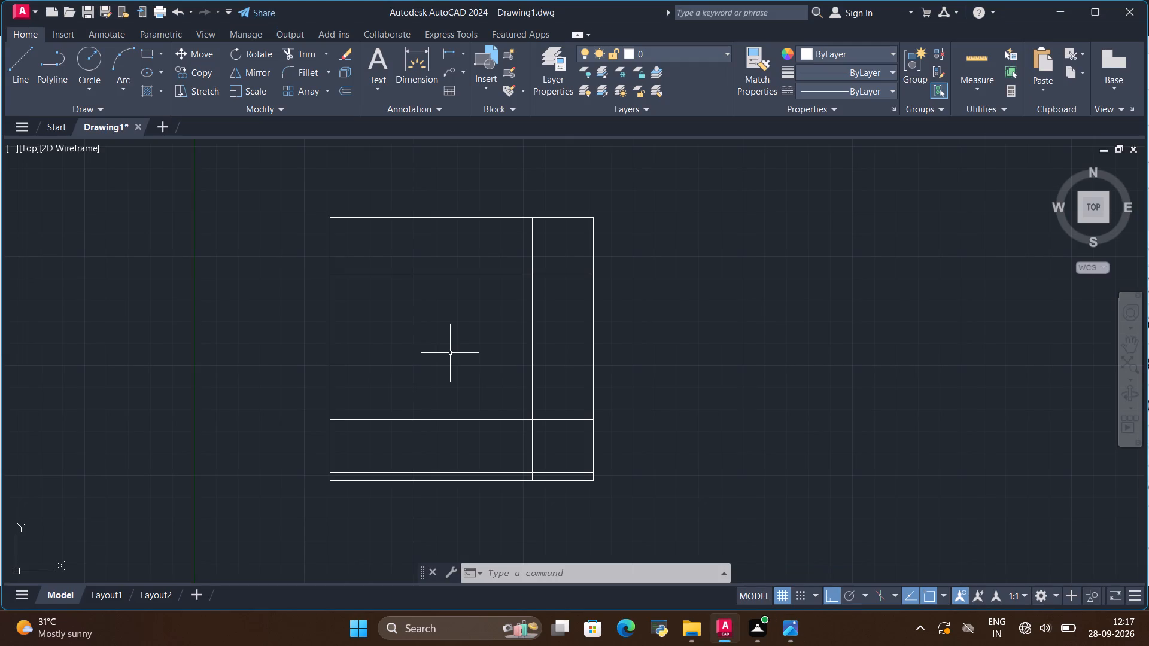
pyautogui.hotkey('alt', 'Tab')
pyautogui.hotkey('alt', 'Tab')
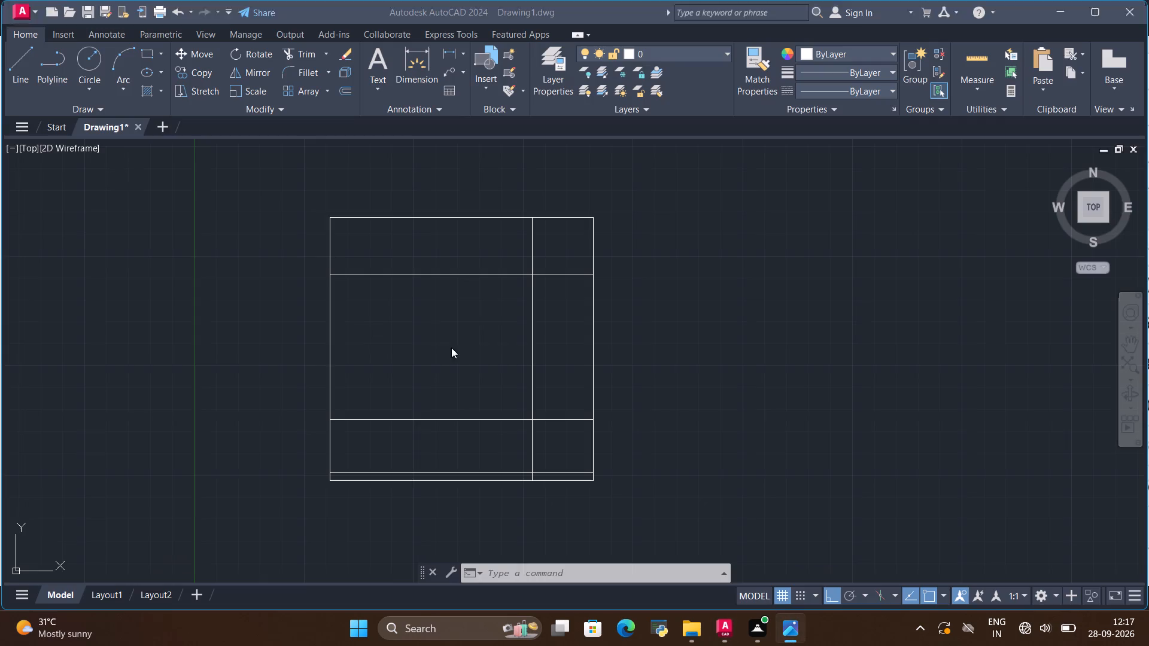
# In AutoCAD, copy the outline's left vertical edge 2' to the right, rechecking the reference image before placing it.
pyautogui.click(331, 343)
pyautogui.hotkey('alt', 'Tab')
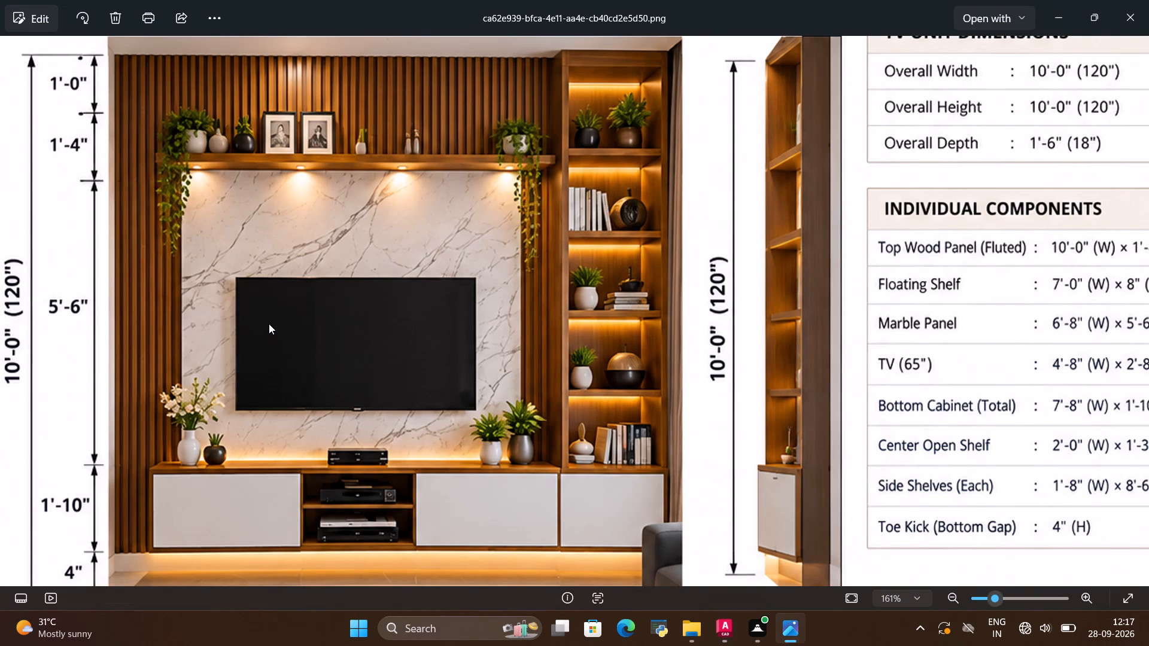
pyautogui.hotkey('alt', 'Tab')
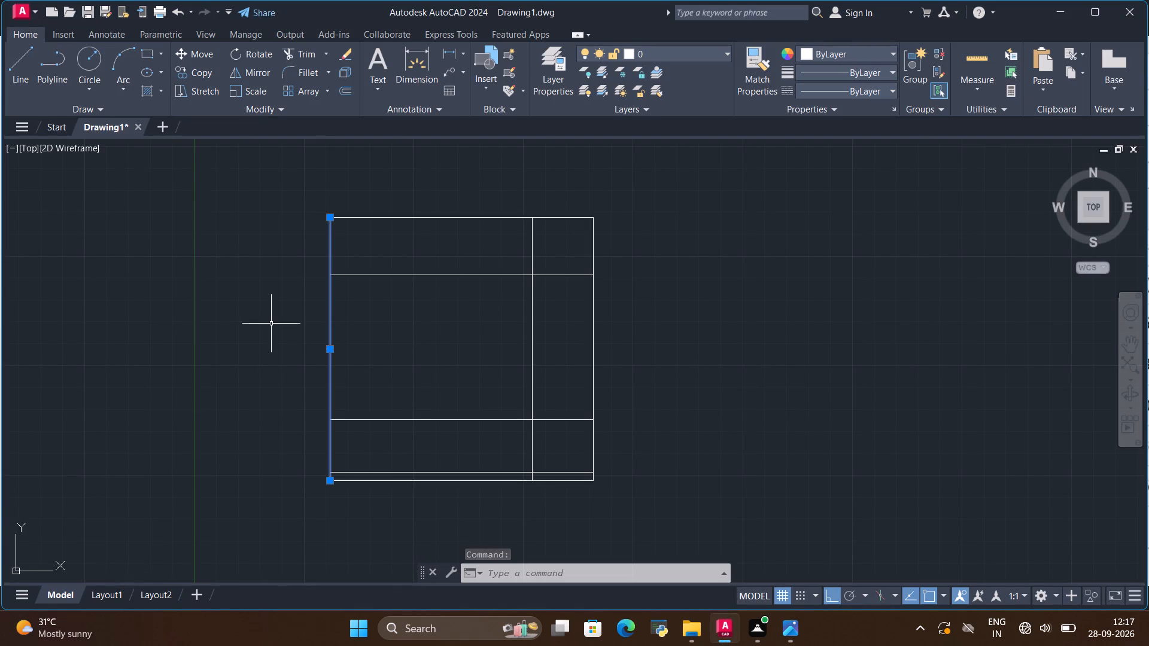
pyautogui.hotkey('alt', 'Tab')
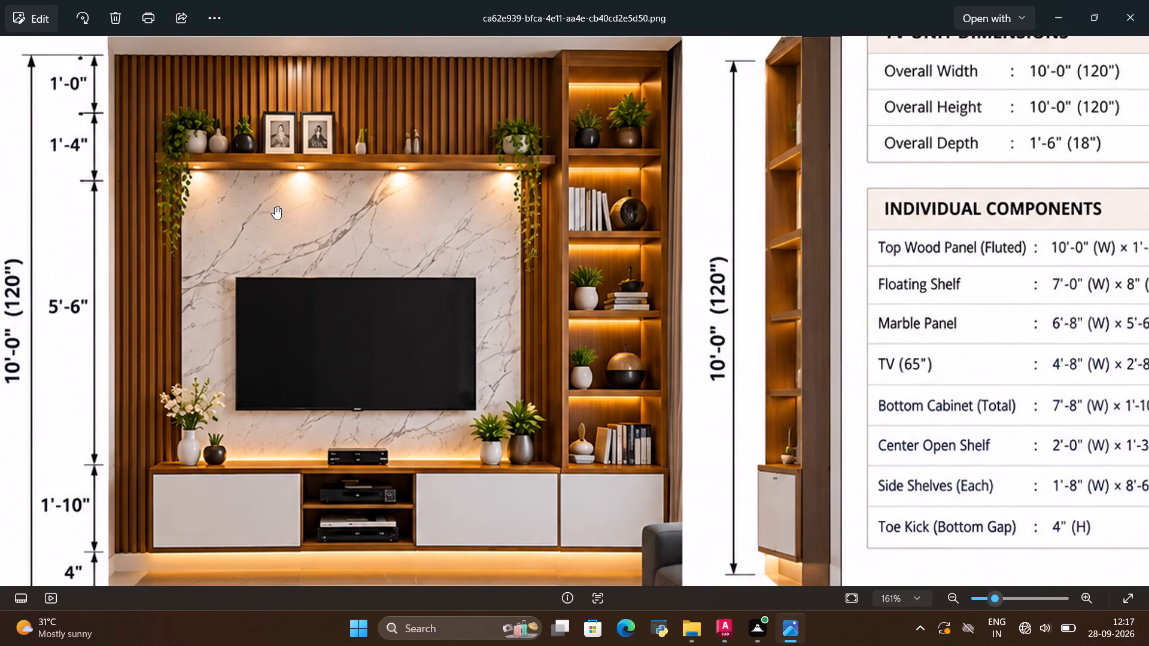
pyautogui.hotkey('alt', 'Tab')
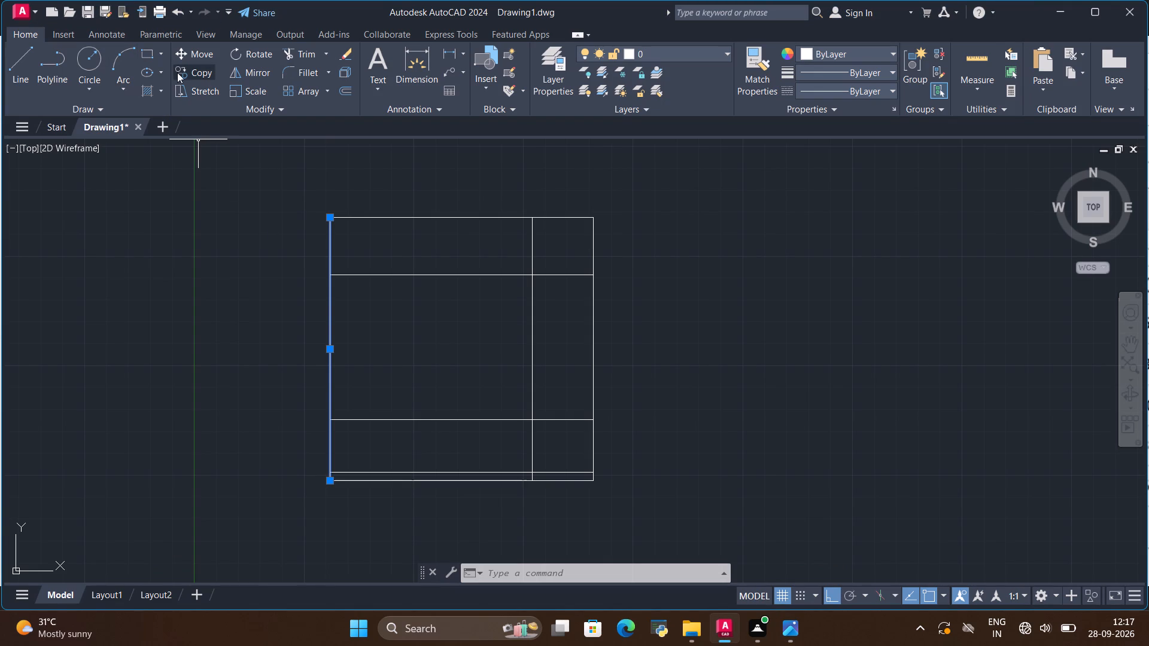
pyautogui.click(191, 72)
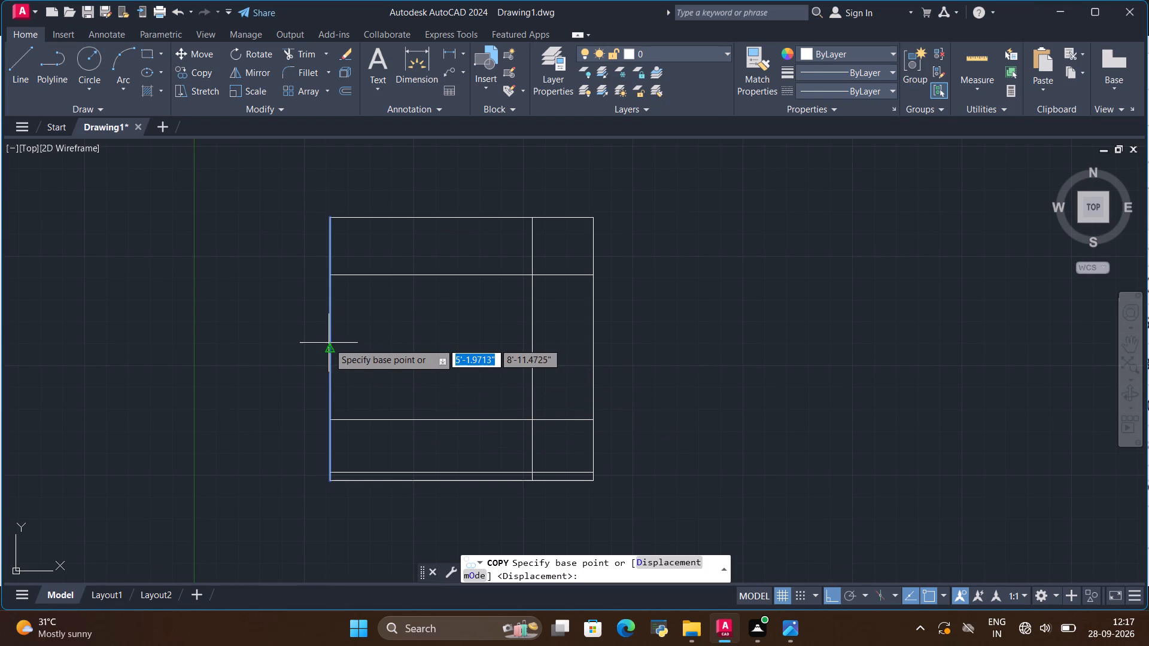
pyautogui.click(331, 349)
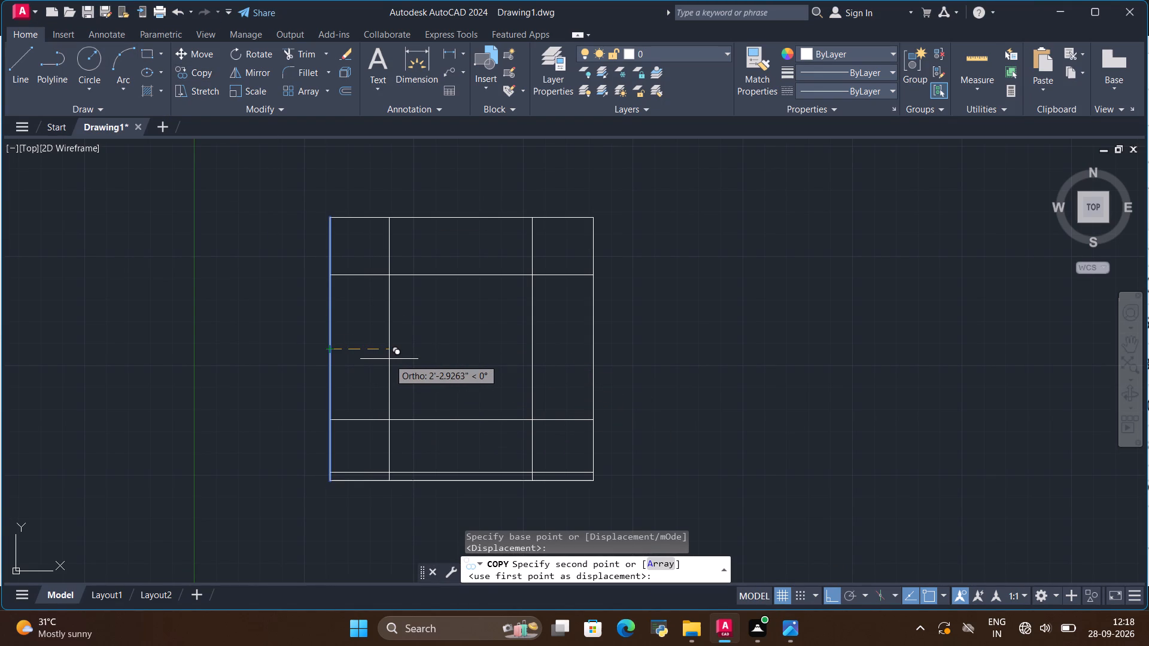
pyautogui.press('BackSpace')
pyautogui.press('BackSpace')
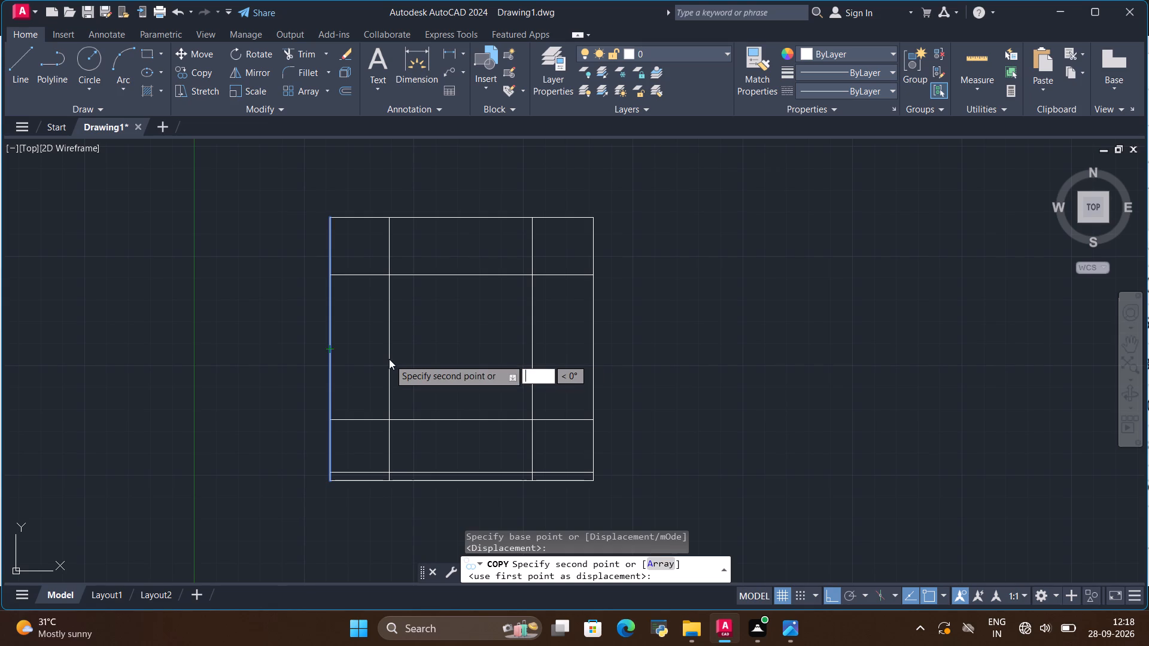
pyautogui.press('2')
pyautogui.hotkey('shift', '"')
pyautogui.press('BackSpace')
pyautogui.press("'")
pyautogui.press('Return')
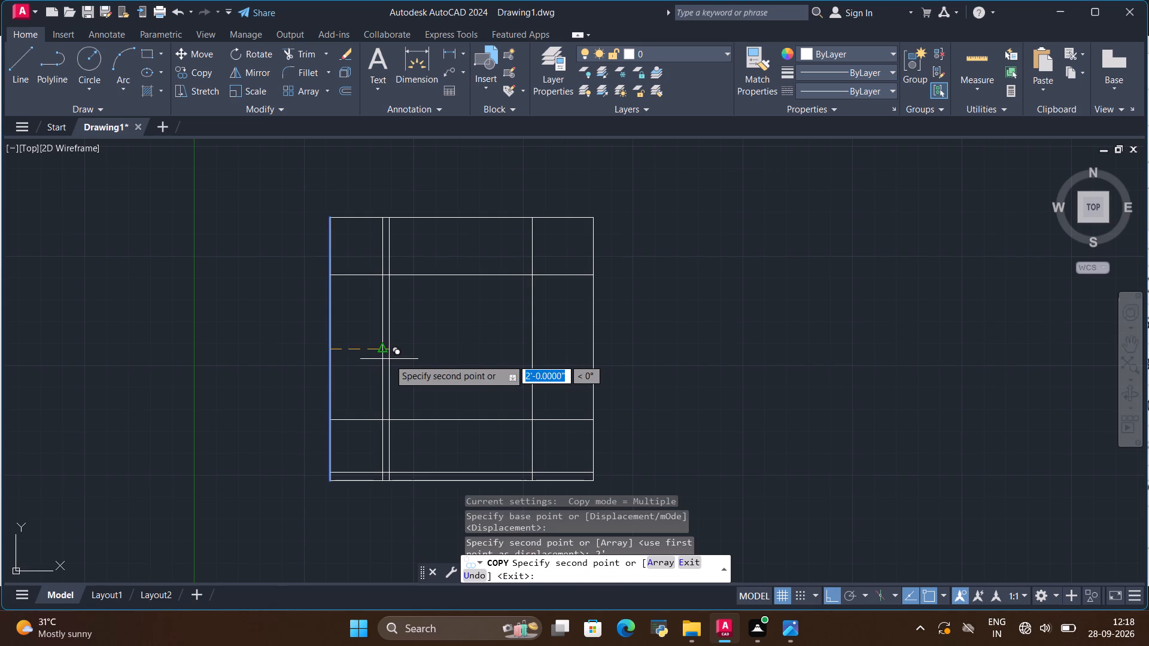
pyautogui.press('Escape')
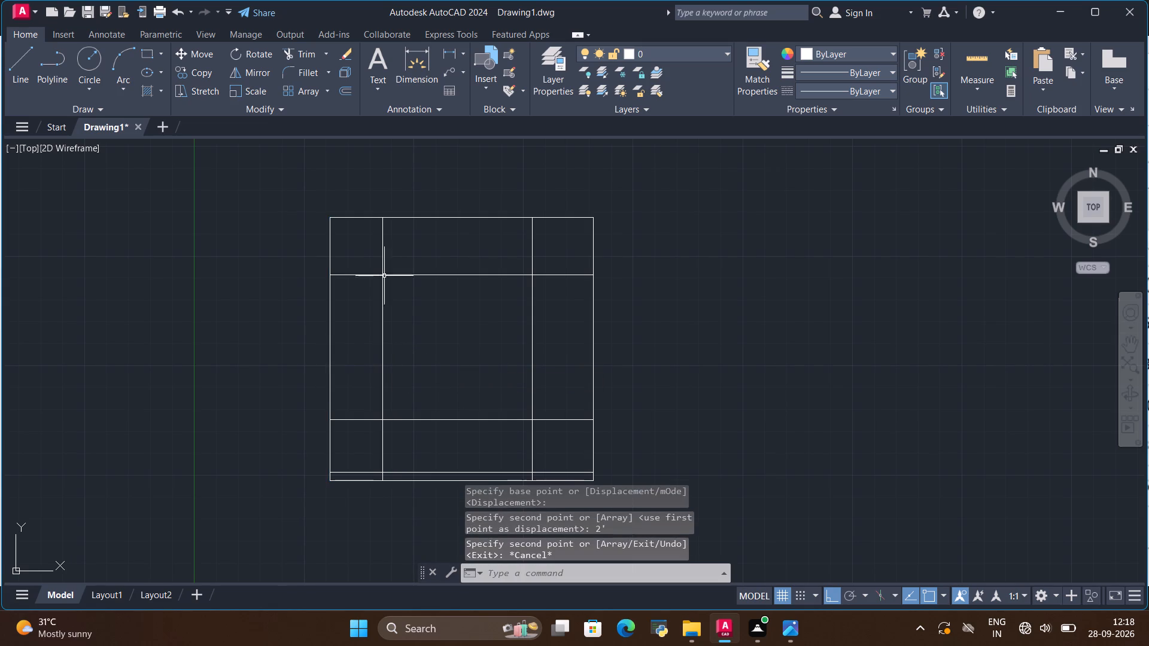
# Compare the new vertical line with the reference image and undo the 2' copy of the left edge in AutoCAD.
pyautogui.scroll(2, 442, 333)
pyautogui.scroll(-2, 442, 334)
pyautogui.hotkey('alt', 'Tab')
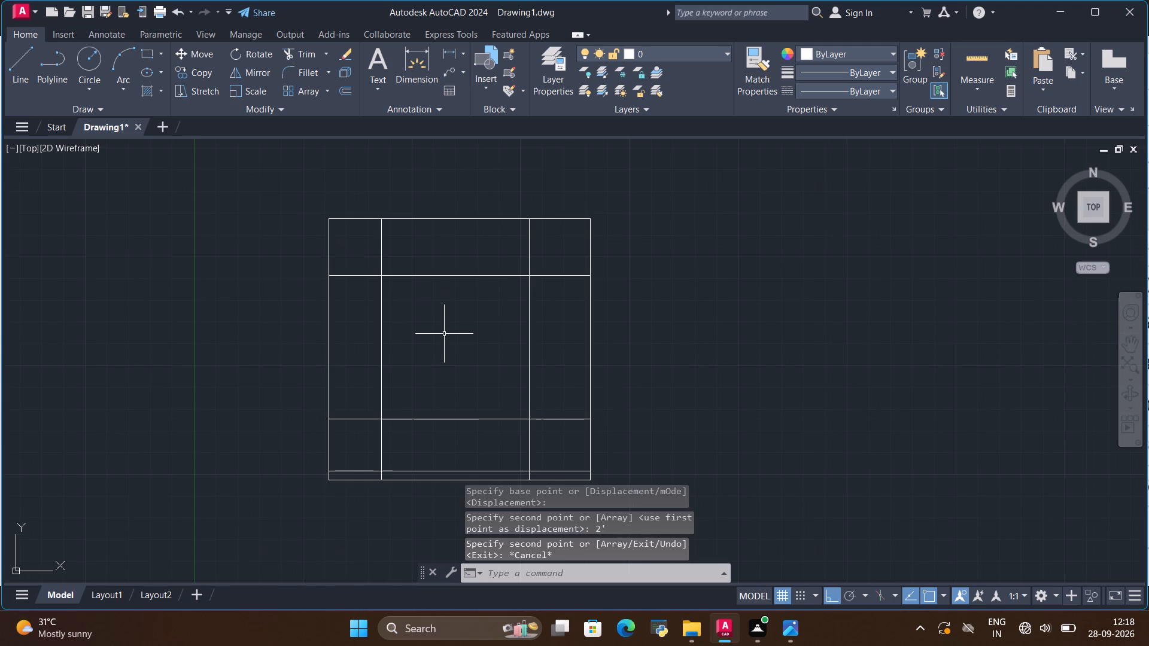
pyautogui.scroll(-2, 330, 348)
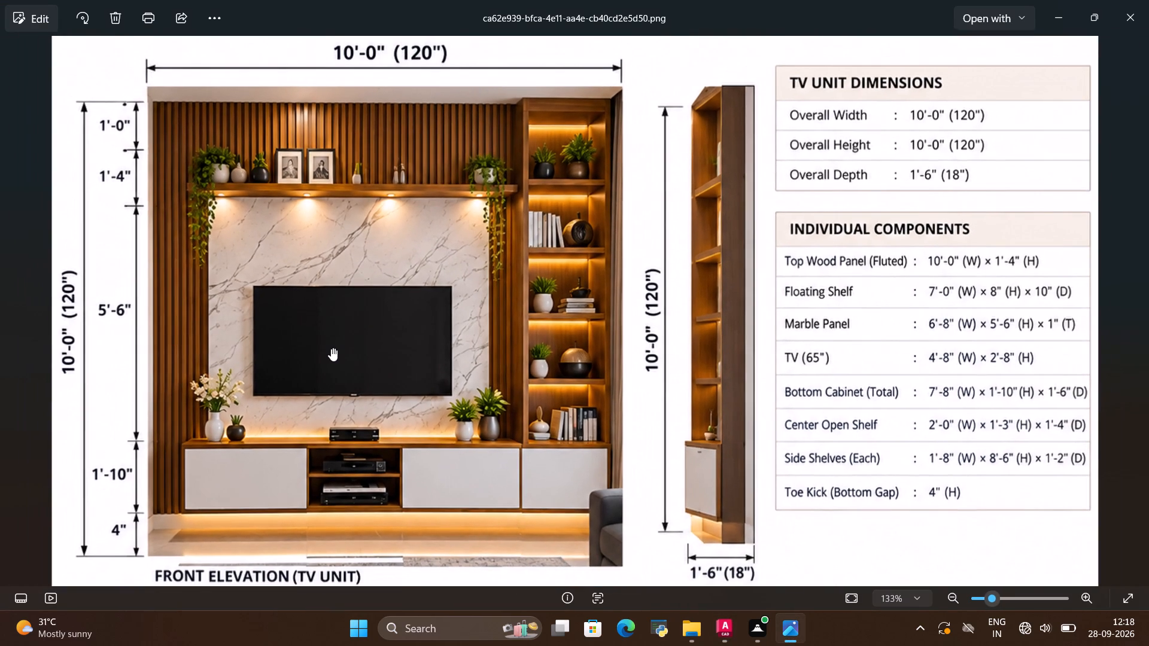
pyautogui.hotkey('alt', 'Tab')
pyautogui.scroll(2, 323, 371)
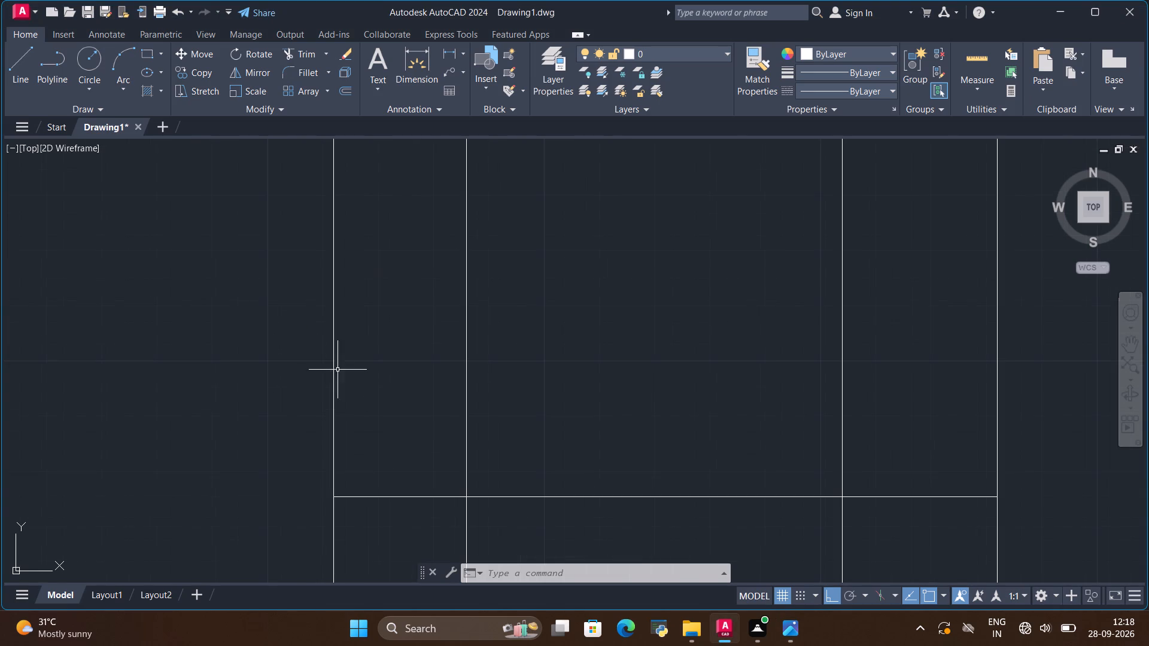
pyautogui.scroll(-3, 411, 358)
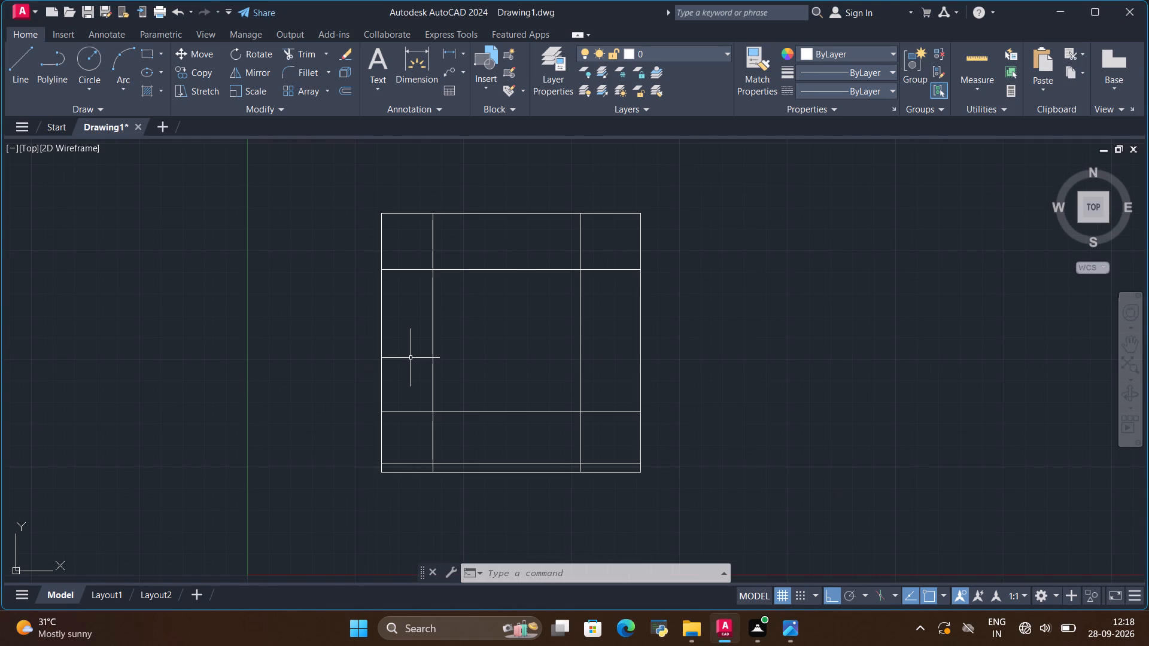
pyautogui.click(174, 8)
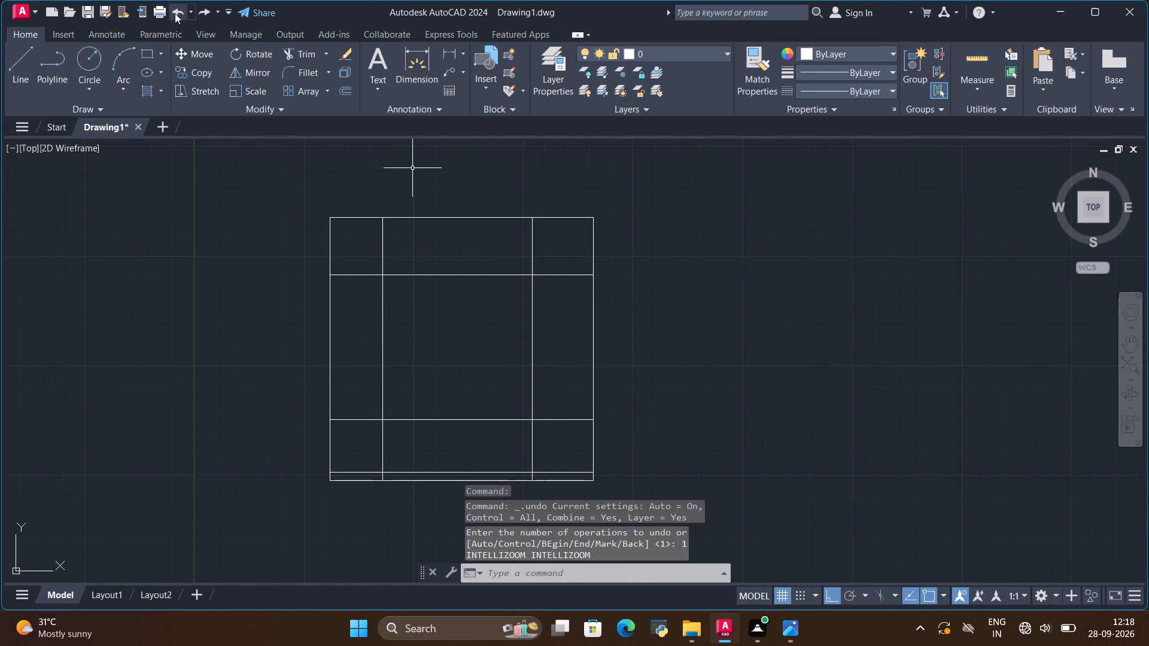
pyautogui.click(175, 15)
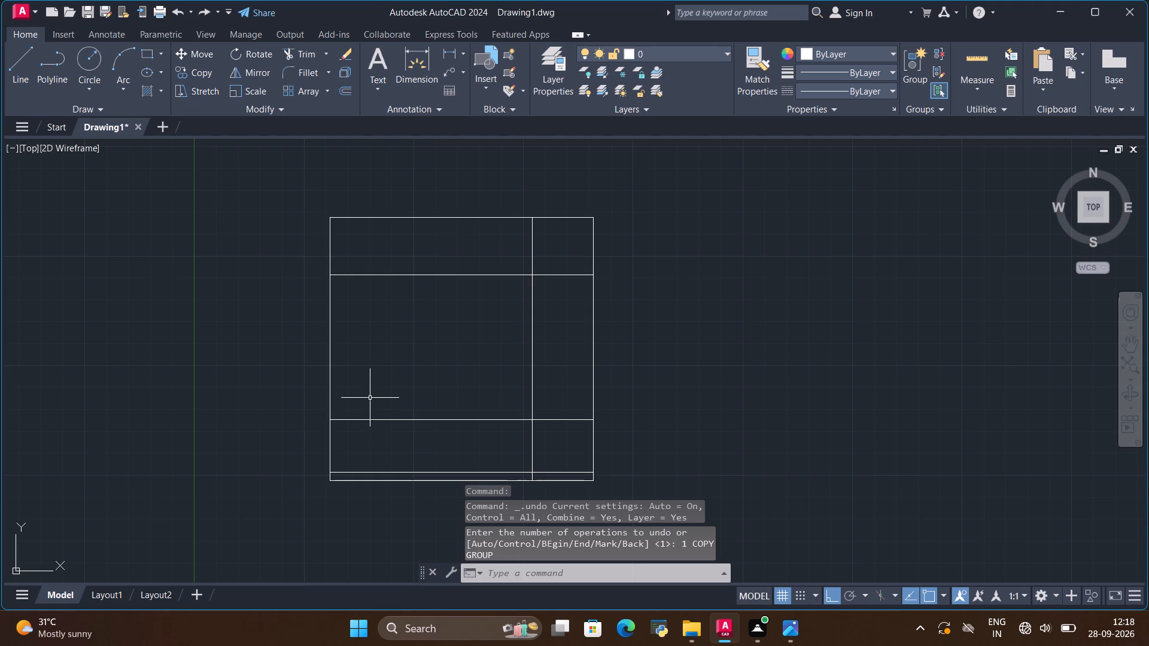
# Copy the outline's left vertical edge 1'6" to the right to mark the marble panel's left side.
pyautogui.click(329, 386)
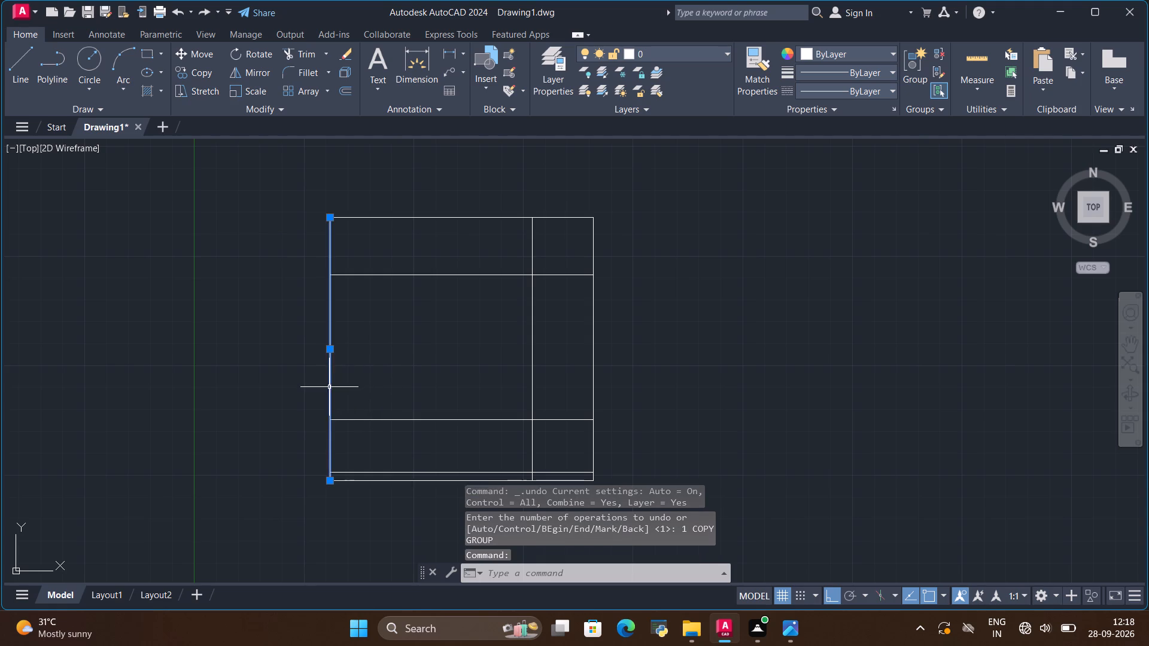
pyautogui.click(200, 71)
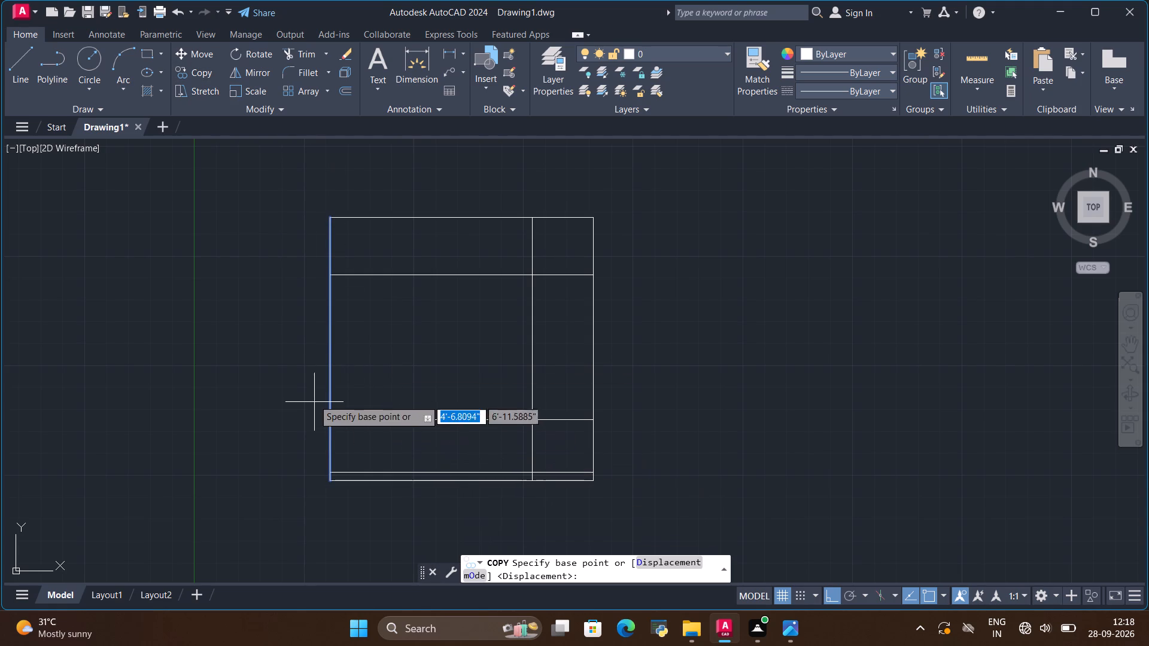
pyautogui.click(332, 352)
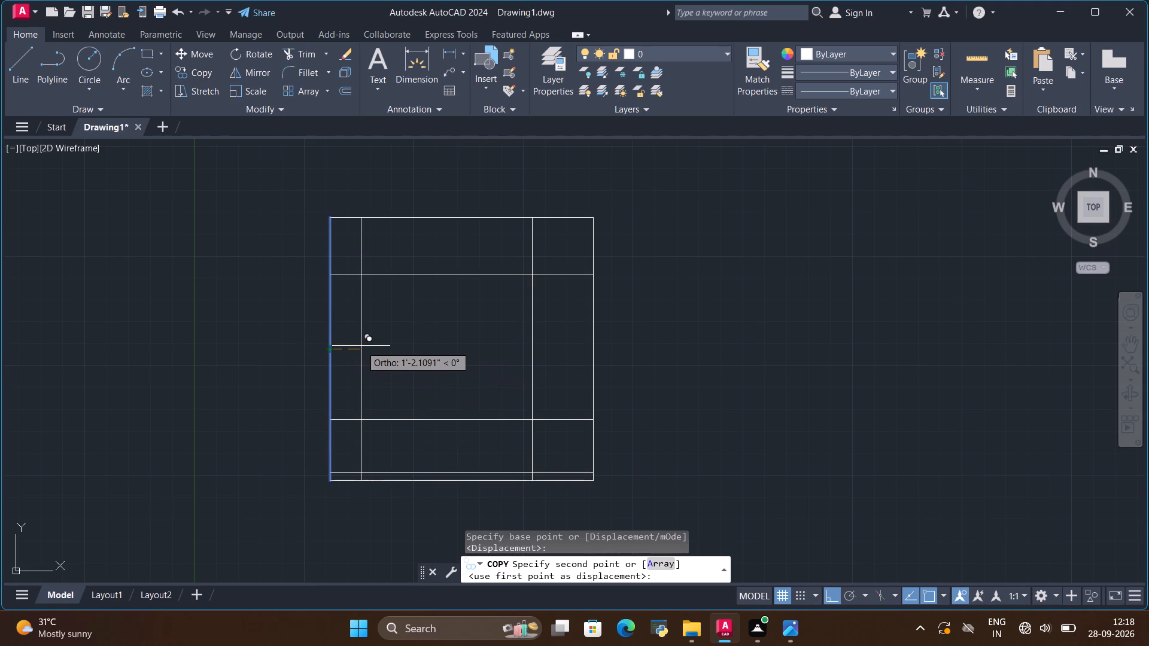
pyautogui.press('BackSpace')
pyautogui.press('BackSpace')
pyautogui.write("1'6")
pyautogui.hotkey('shift', '"')
pyautogui.press('Return')
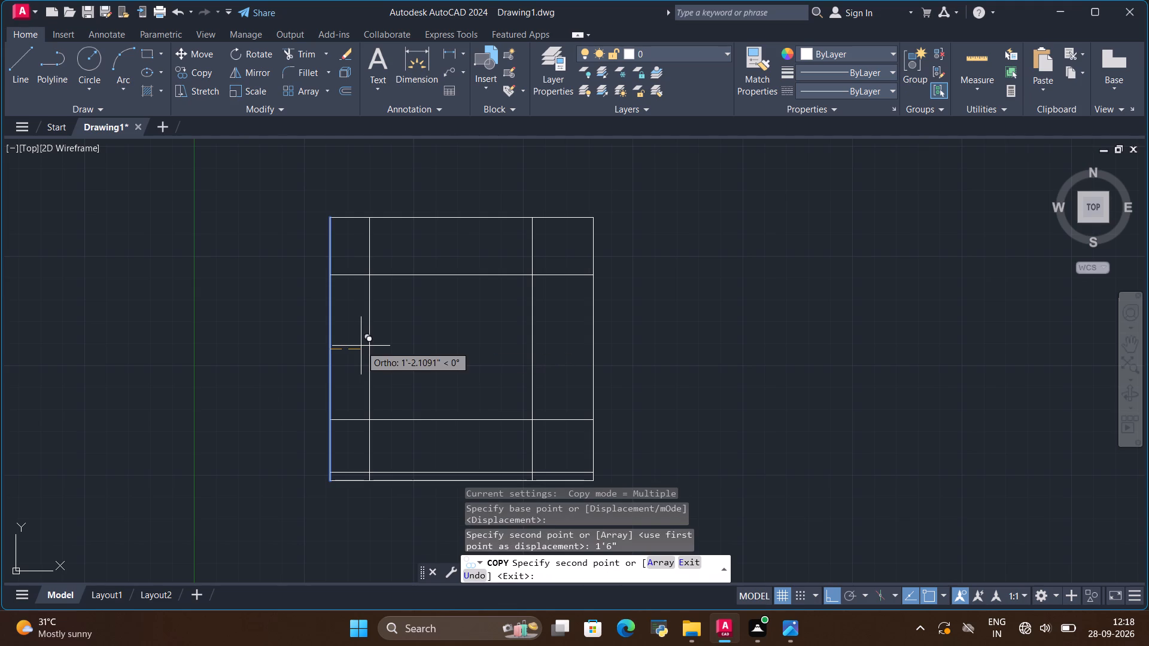
pyautogui.press('space')
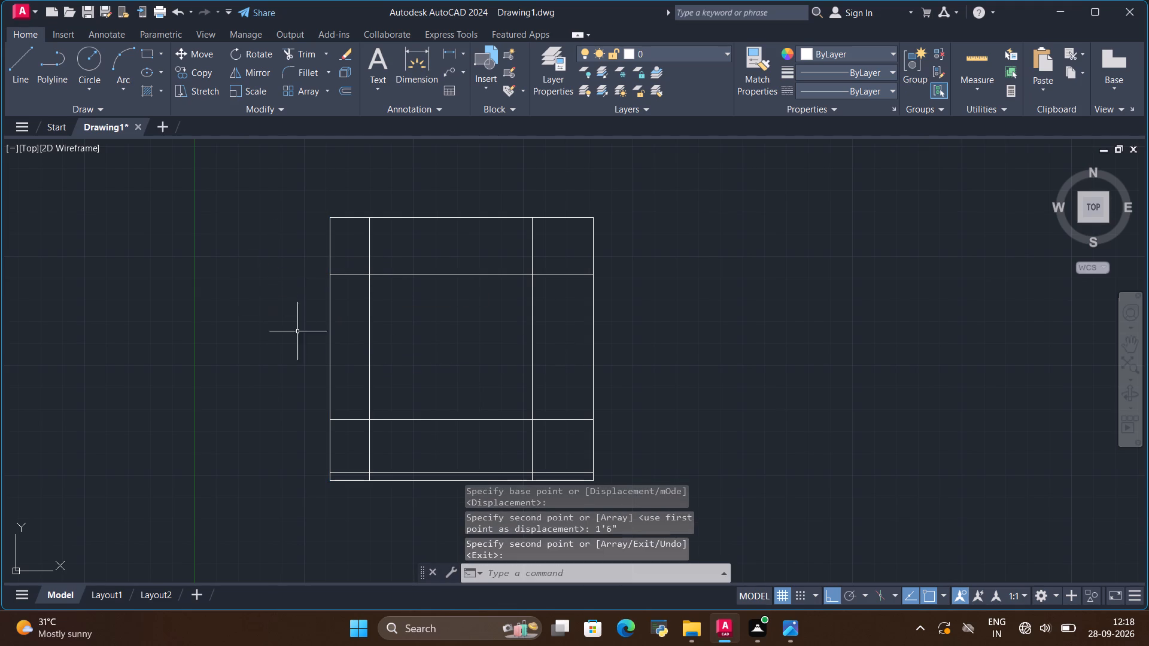
# Compare the drawing with the reference image's front elevation, examining the bottom cabinet divisions, toe kick and listed component dimensions.
pyautogui.scroll(-2, 342, 304)
pyautogui.scroll(1, 342, 328)
pyautogui.hotkey('alt', 'Tab')
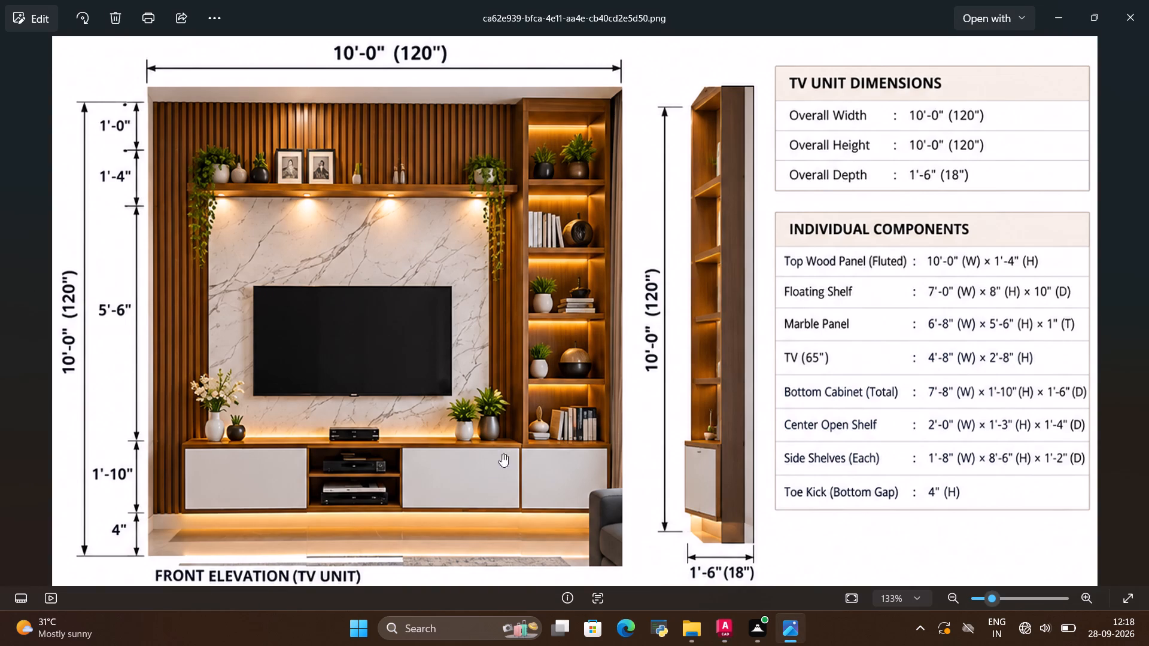
pyautogui.hotkey('alt', 'Tab')
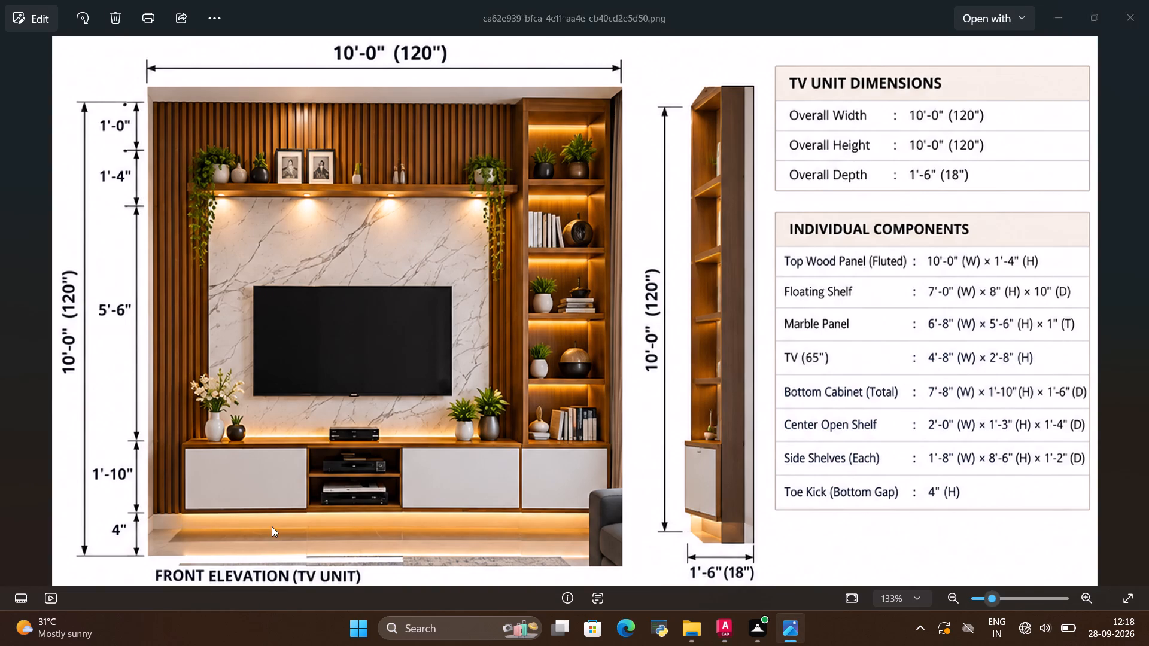
pyautogui.scroll(2, 366, 342)
pyautogui.hotkey('alt', 'Tab')
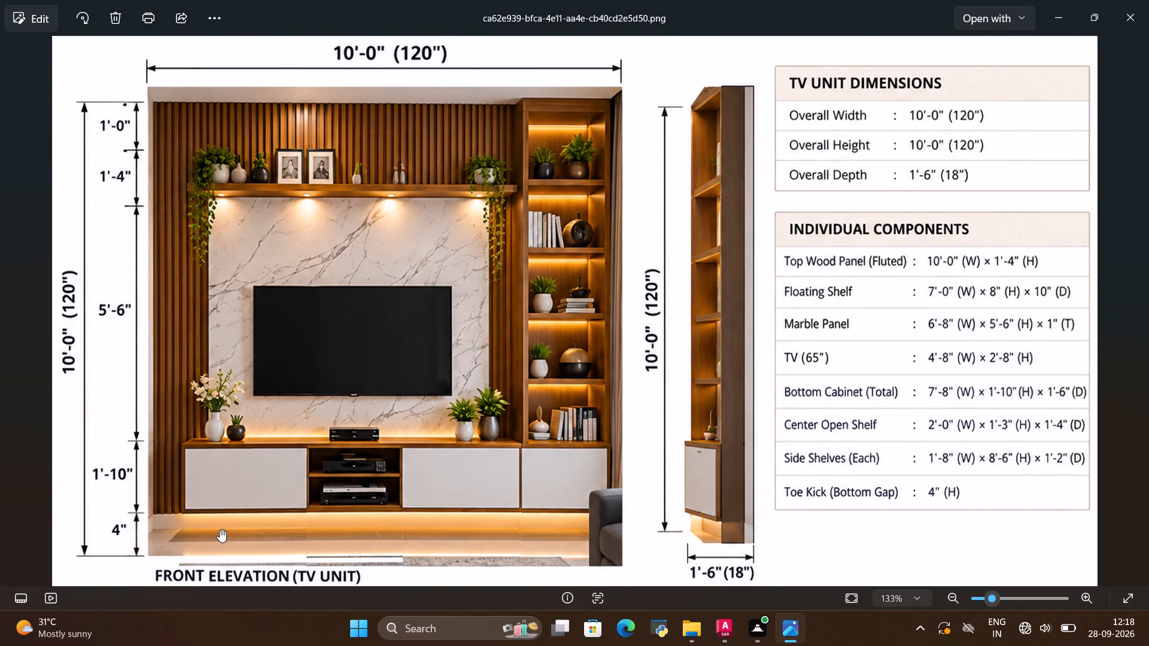
pyautogui.scroll(-1, 301, 477)
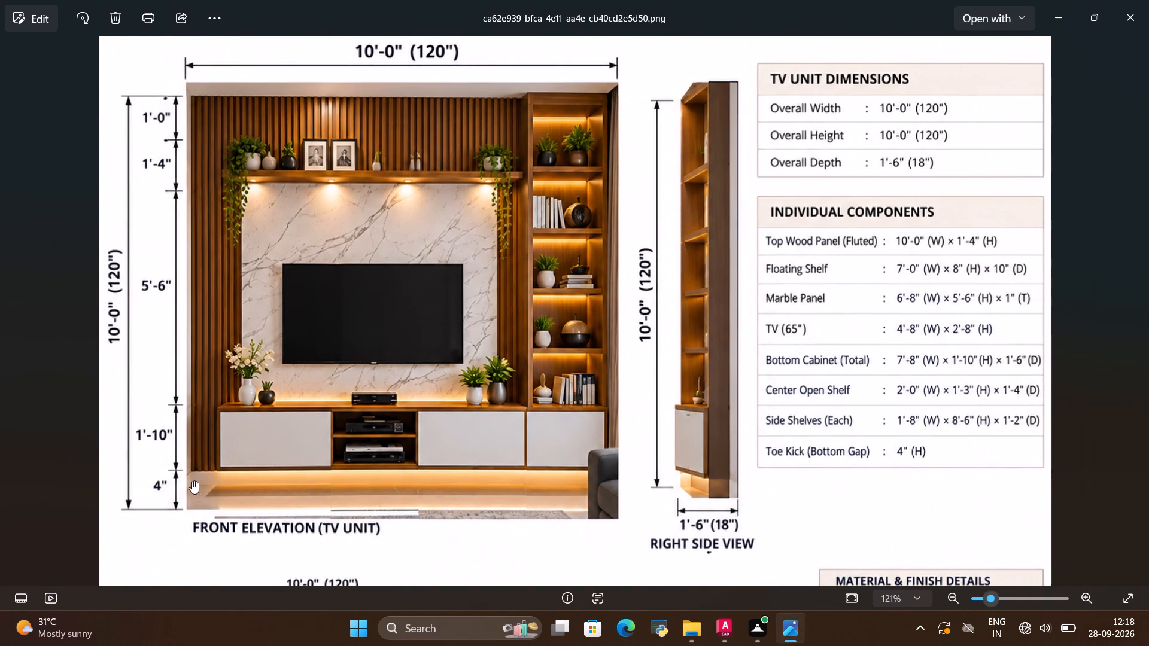
pyautogui.scroll(2, 192, 481)
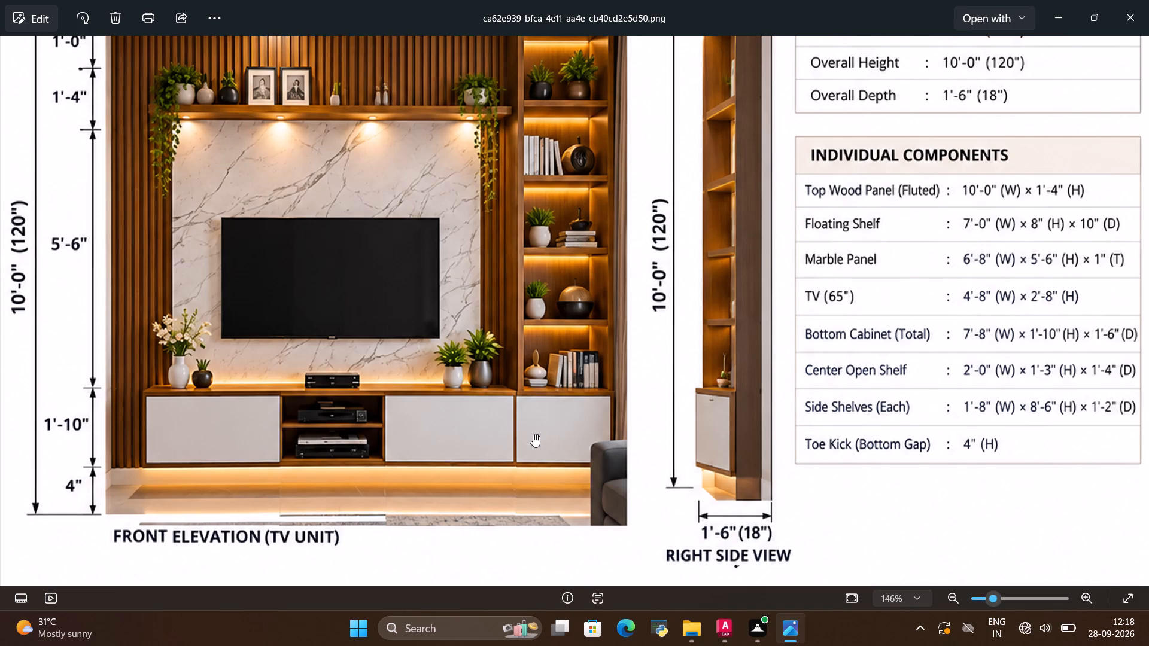
pyautogui.hotkey('alt', 'Tab')
pyautogui.hotkey('alt', 'Tab')
# In AutoCAD, draw a vertical line over the marble panel's left division, from the cabinet's top line down to the toe-kick line.
pyautogui.hotkey('alt', 'Tab')
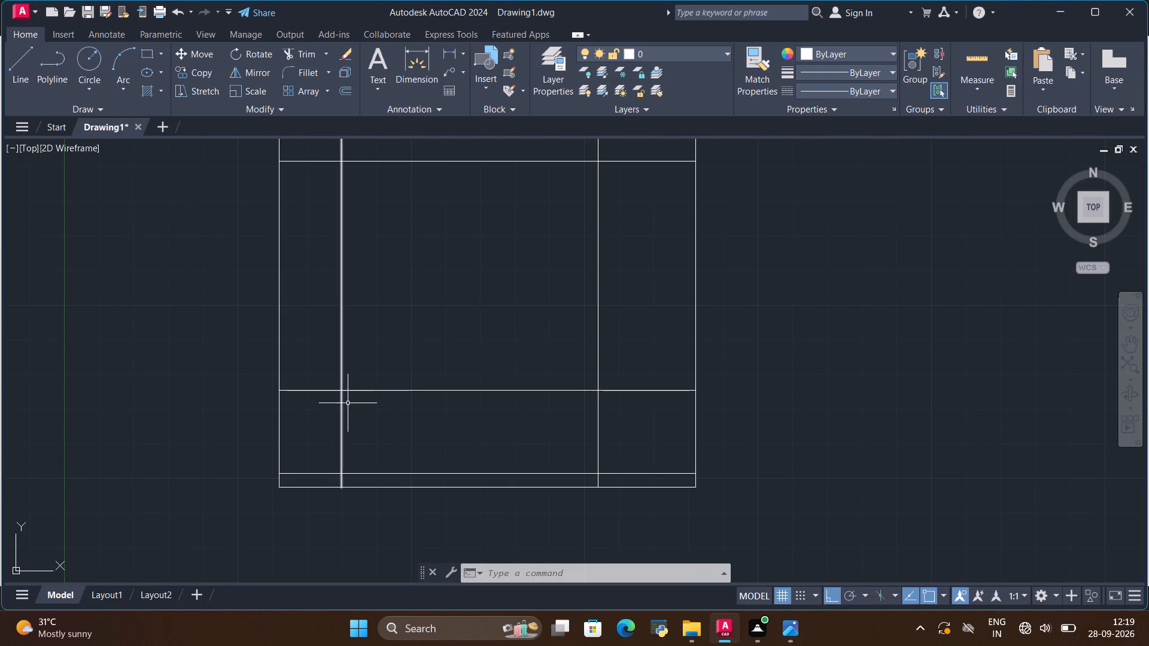
pyautogui.click(16, 60)
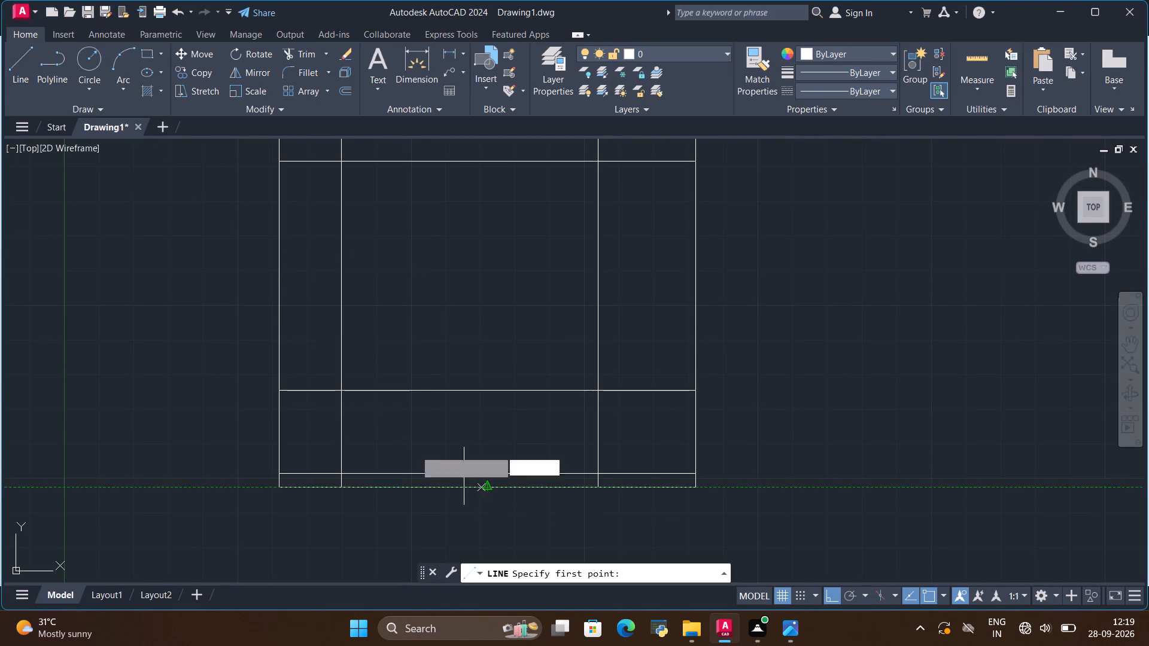
pyautogui.click(344, 391)
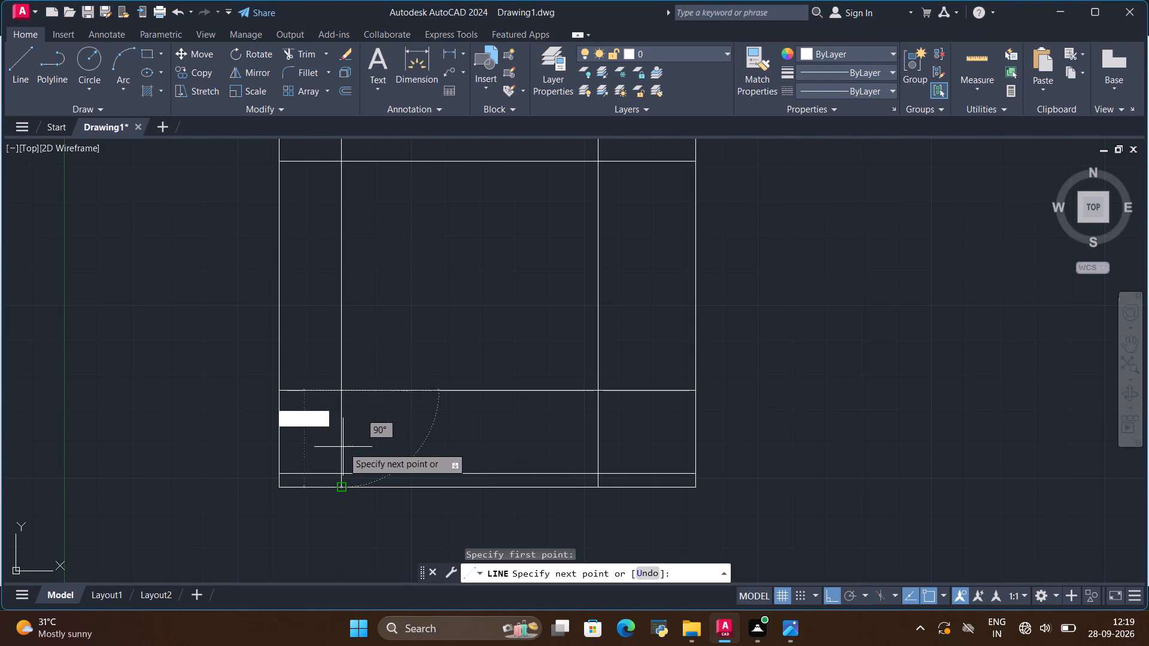
pyautogui.click(339, 472)
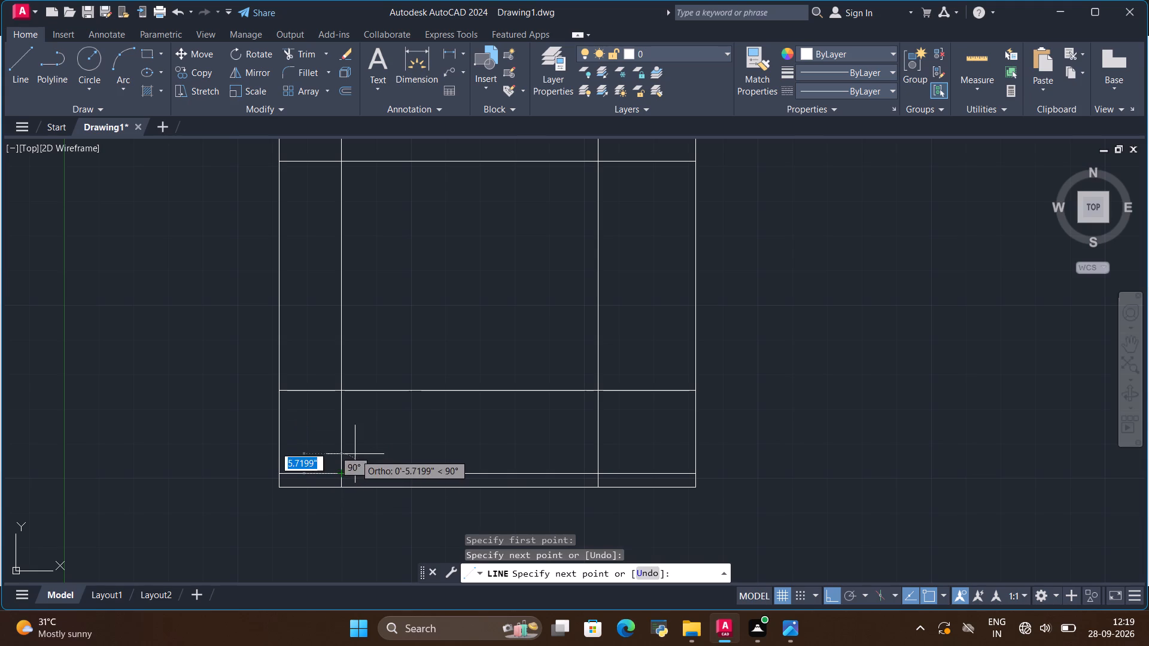
pyautogui.press('space')
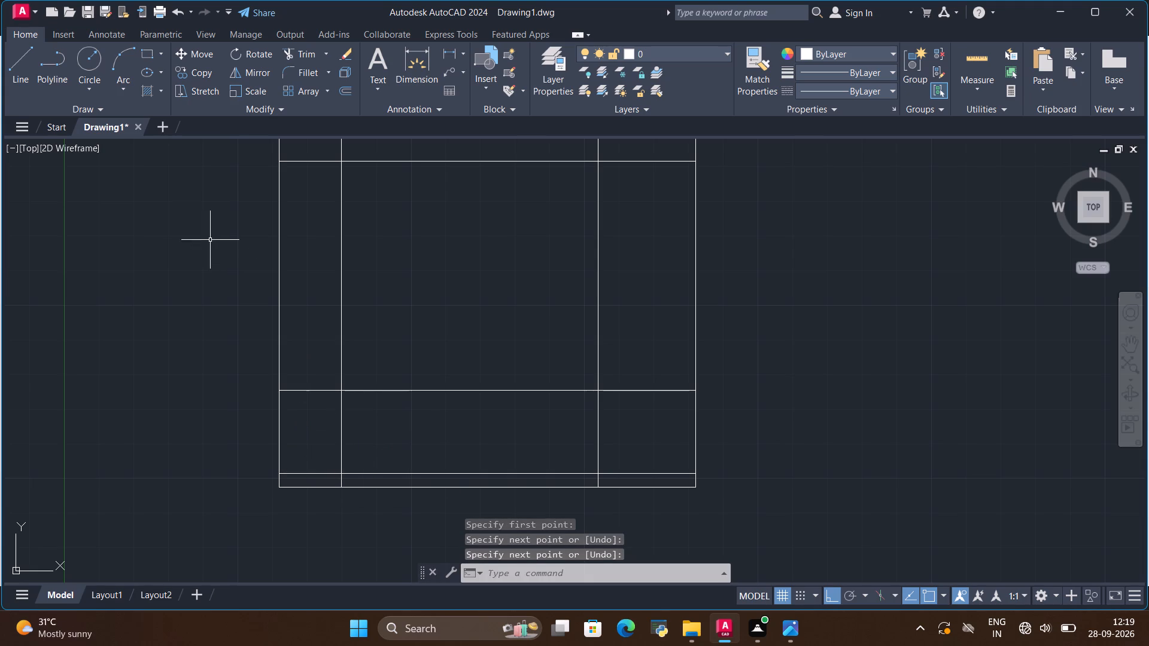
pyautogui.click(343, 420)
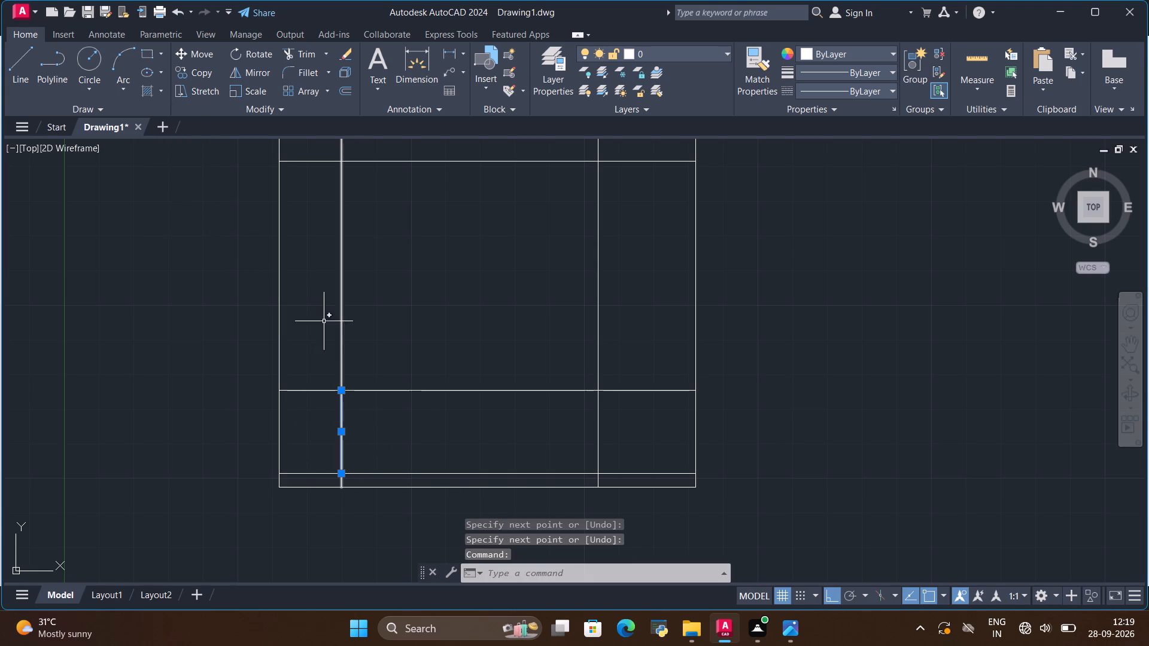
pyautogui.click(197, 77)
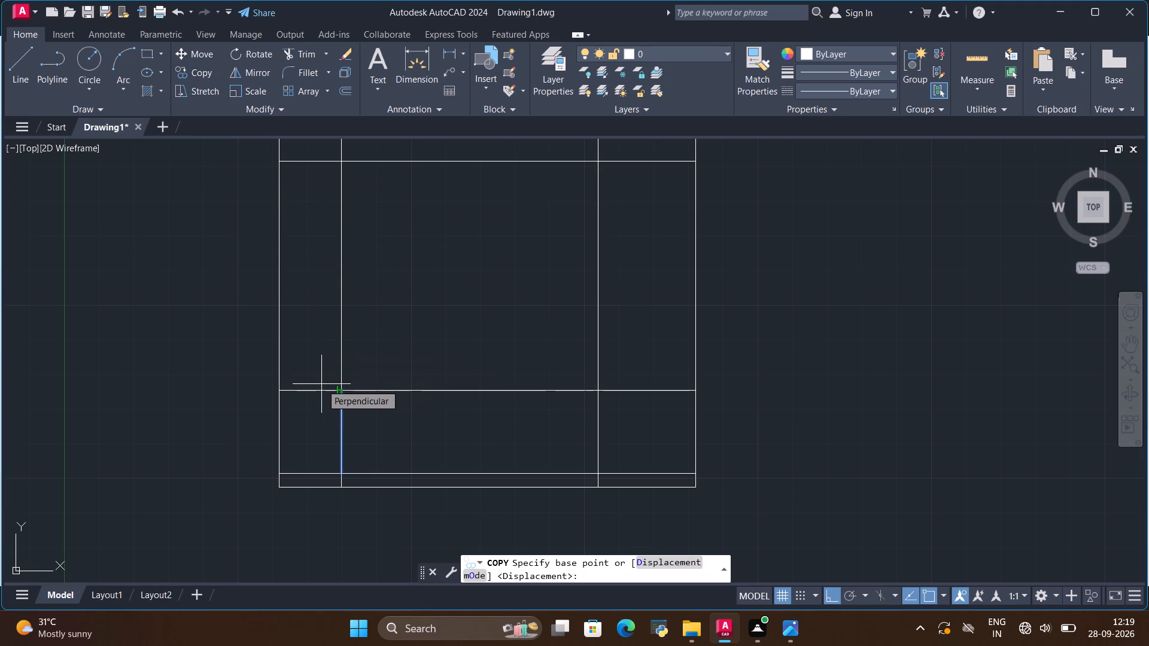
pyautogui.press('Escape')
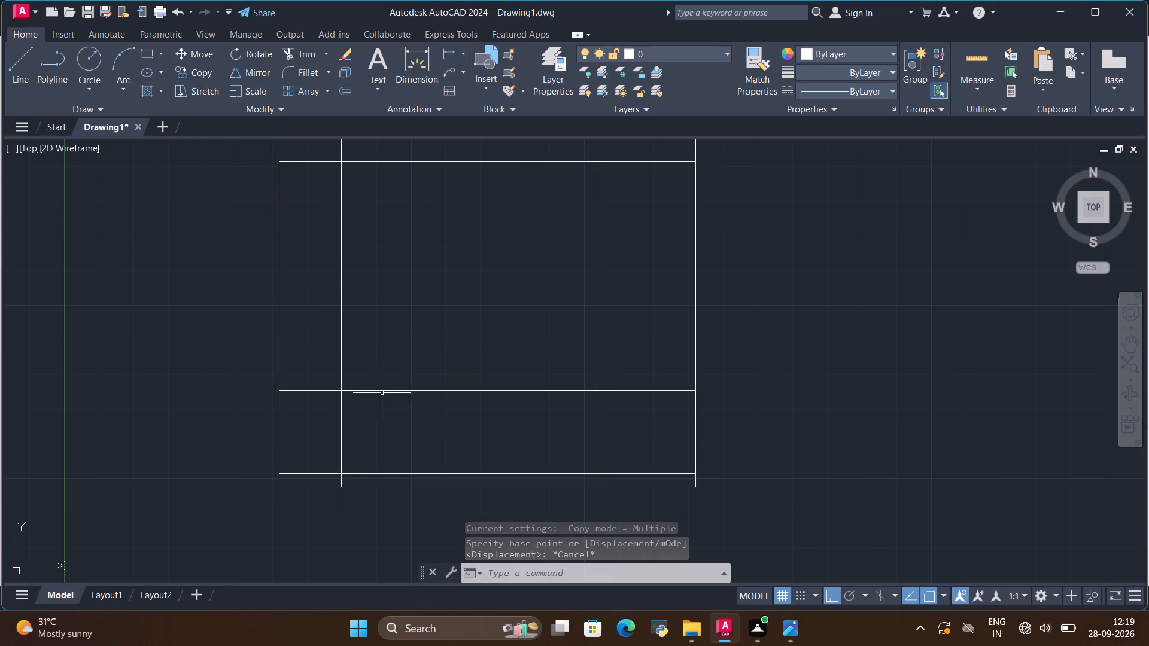
# Draw a horizontal line along the toe-kick line, from the left vertical division to the right vertical division.
pyautogui.click(19, 66)
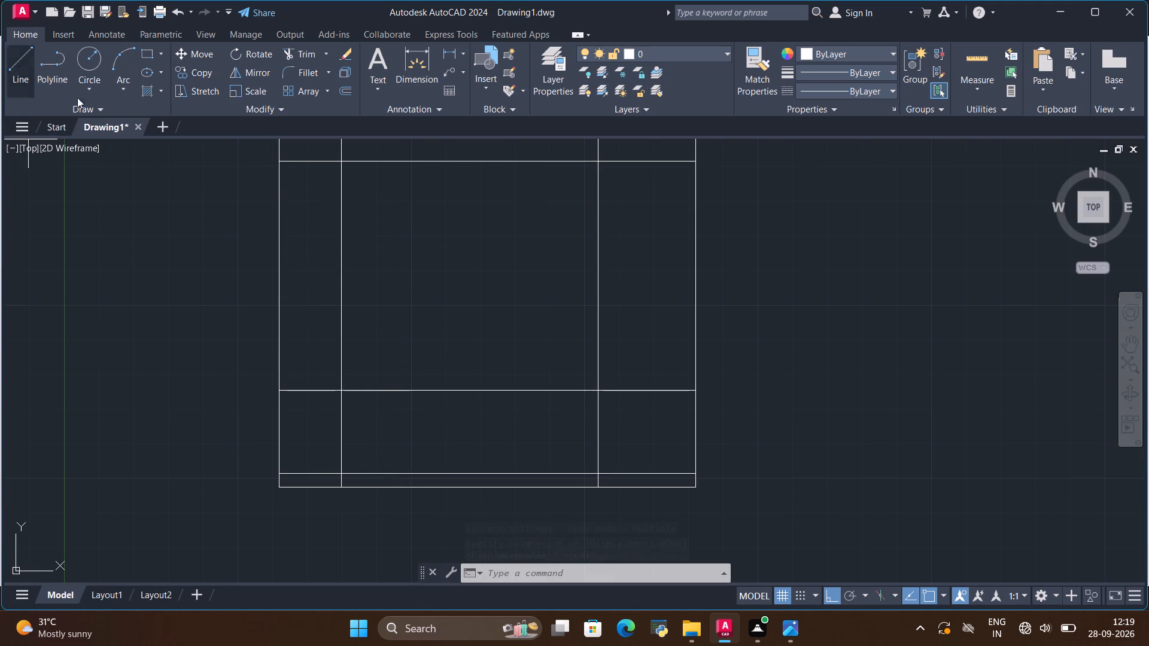
pyautogui.click(345, 471)
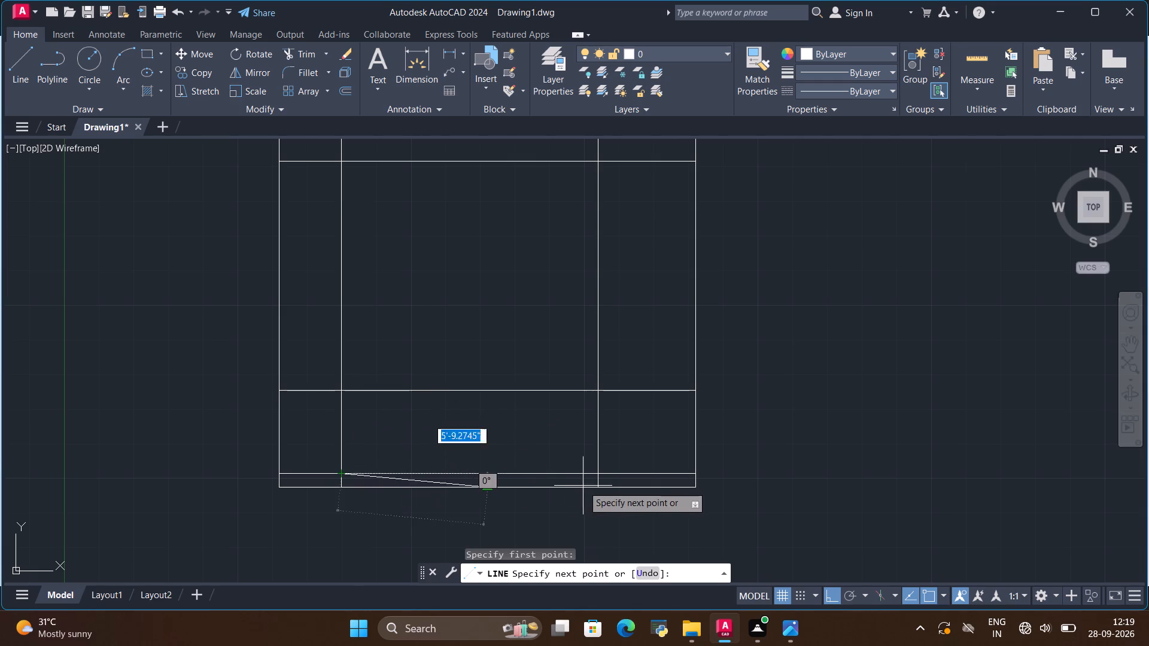
pyautogui.click(598, 474)
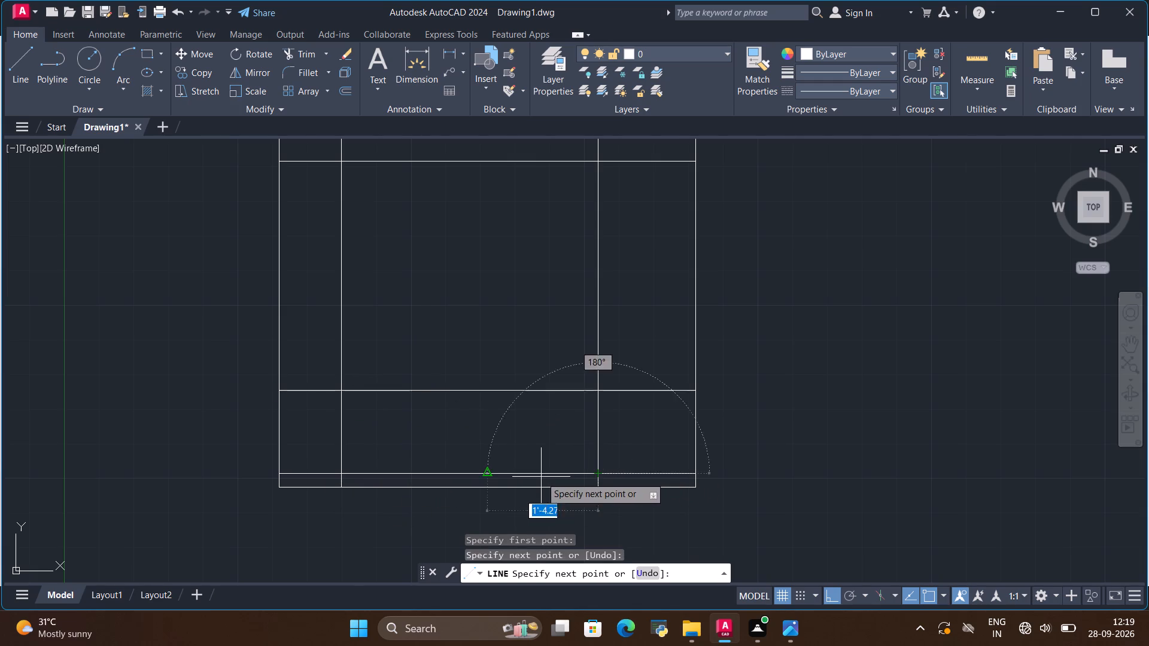
pyautogui.press('Escape')
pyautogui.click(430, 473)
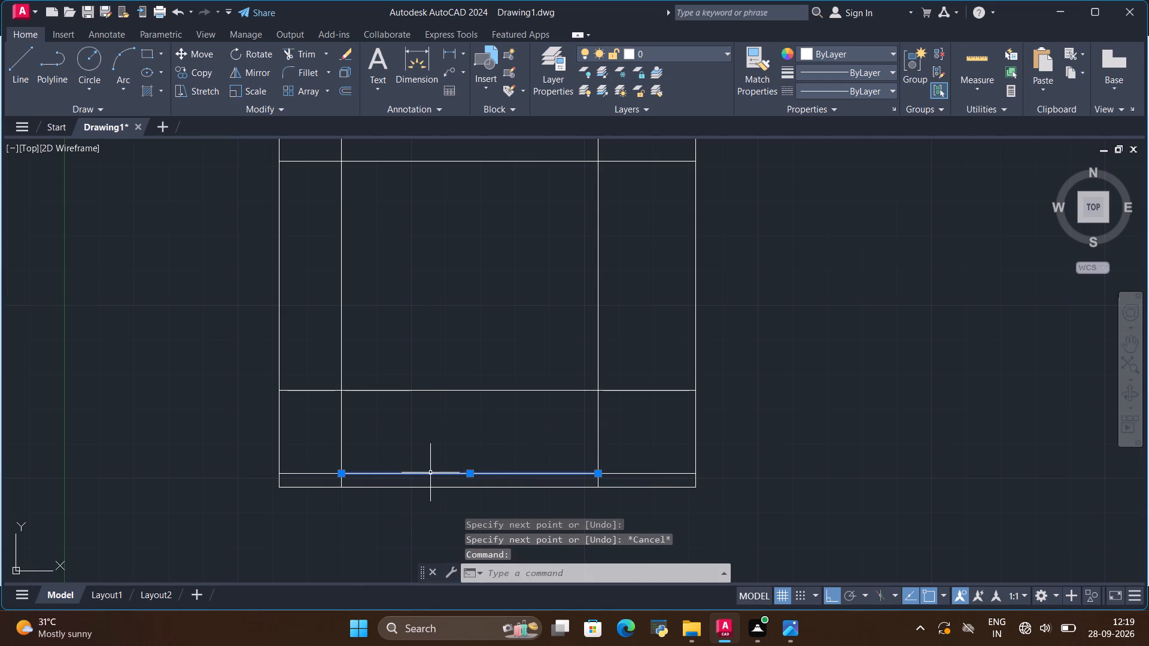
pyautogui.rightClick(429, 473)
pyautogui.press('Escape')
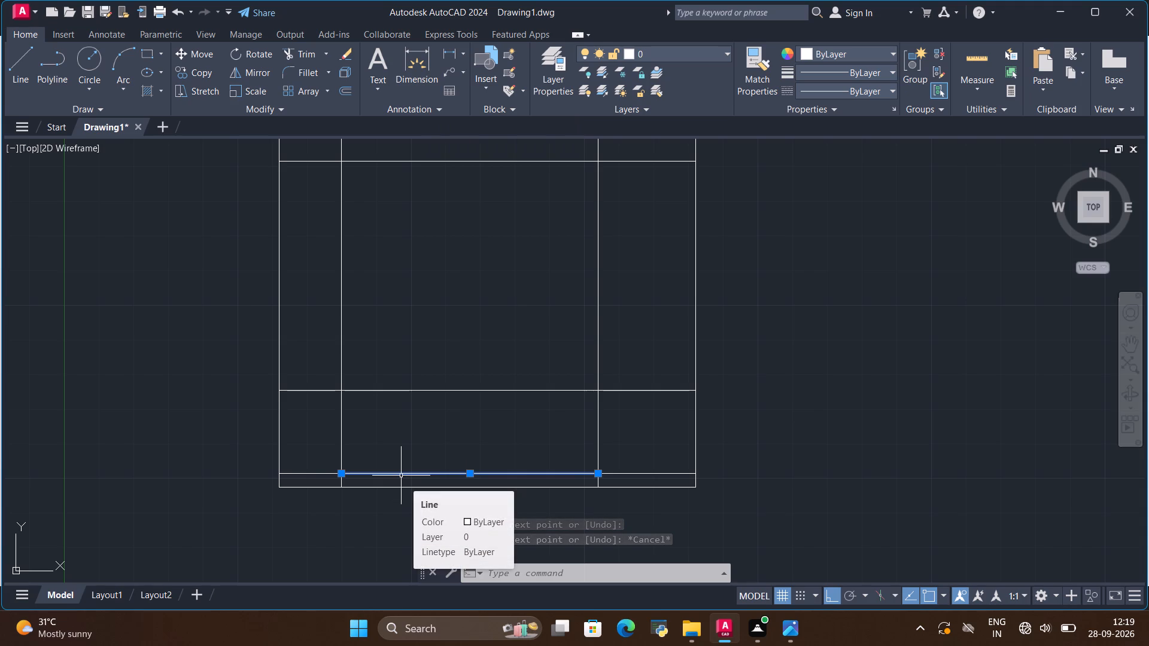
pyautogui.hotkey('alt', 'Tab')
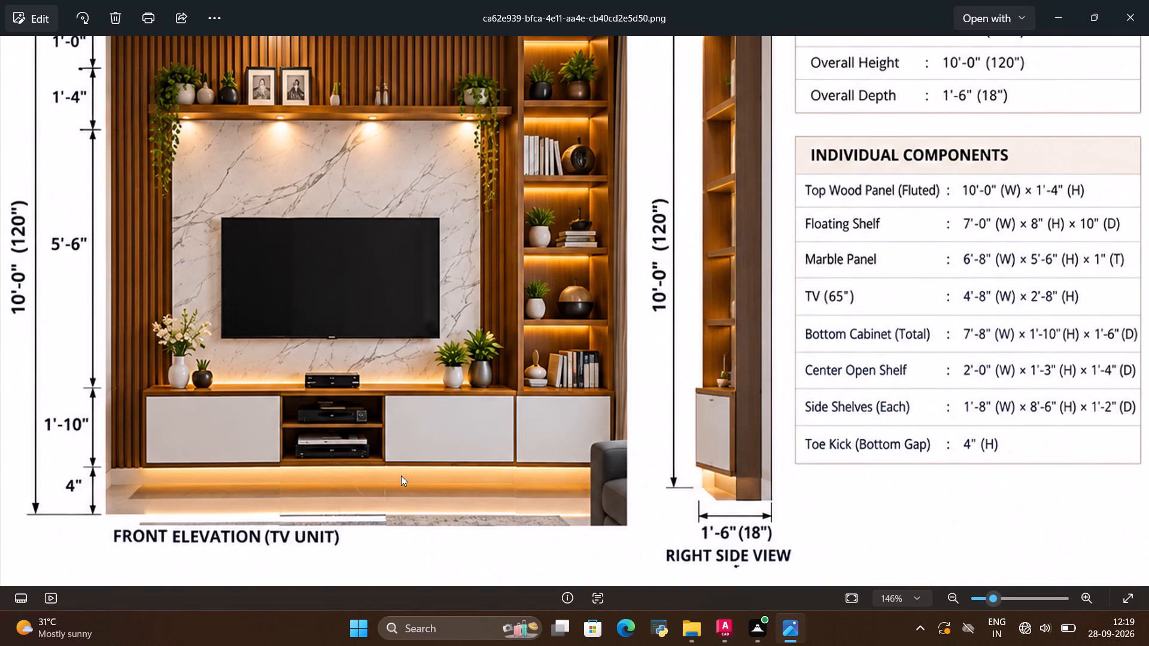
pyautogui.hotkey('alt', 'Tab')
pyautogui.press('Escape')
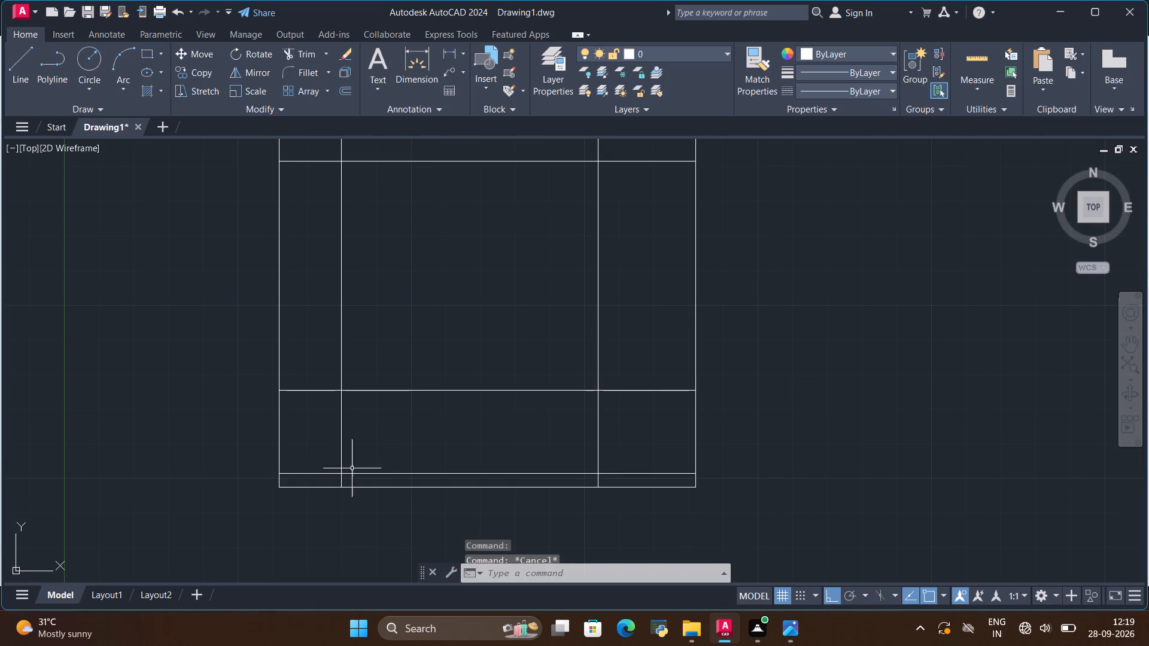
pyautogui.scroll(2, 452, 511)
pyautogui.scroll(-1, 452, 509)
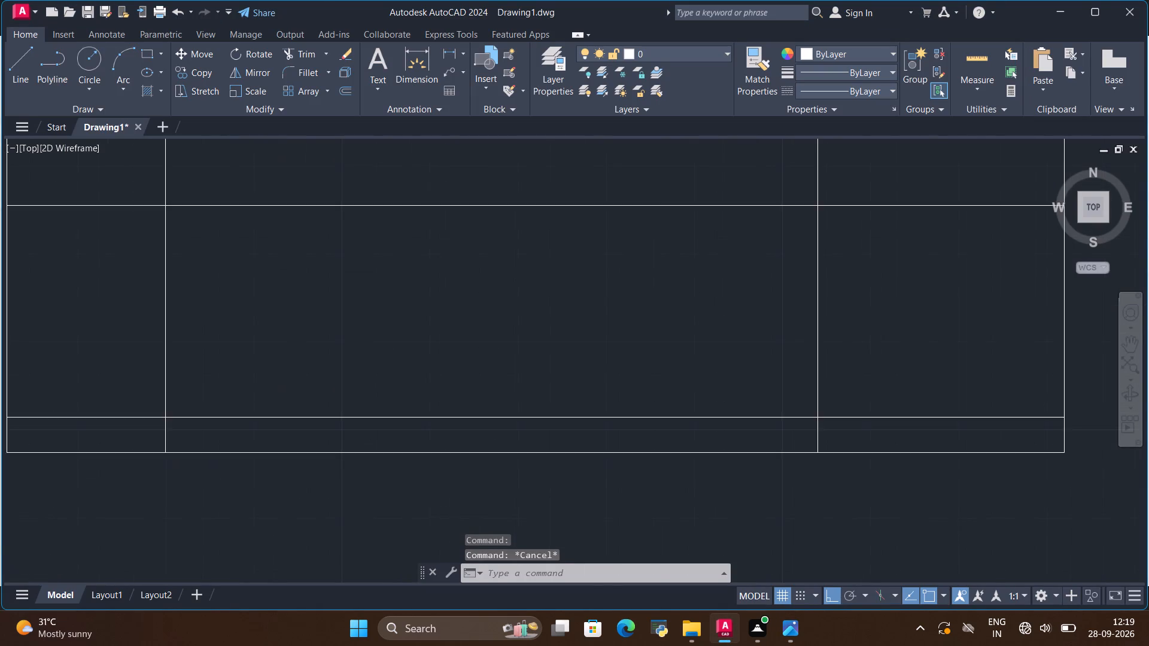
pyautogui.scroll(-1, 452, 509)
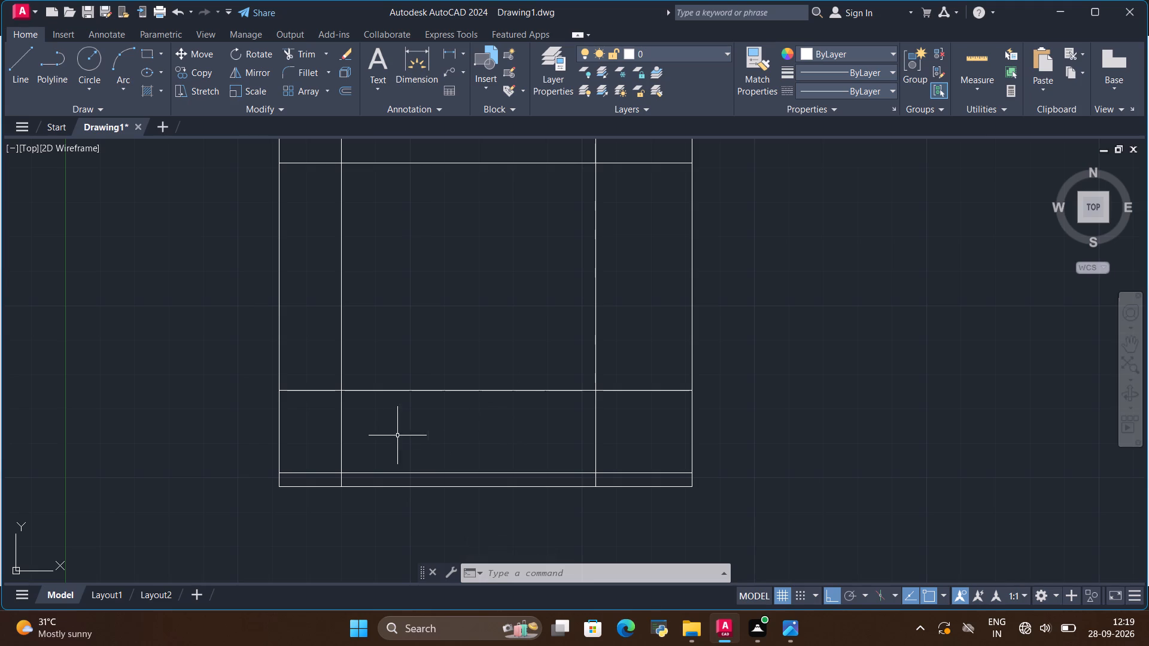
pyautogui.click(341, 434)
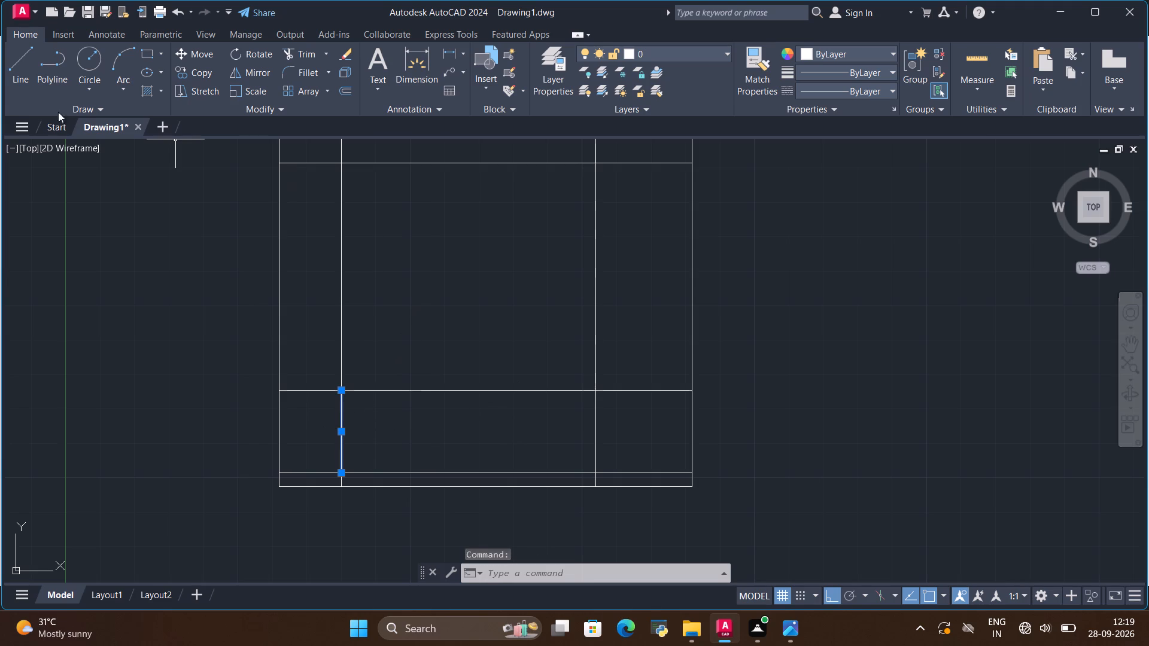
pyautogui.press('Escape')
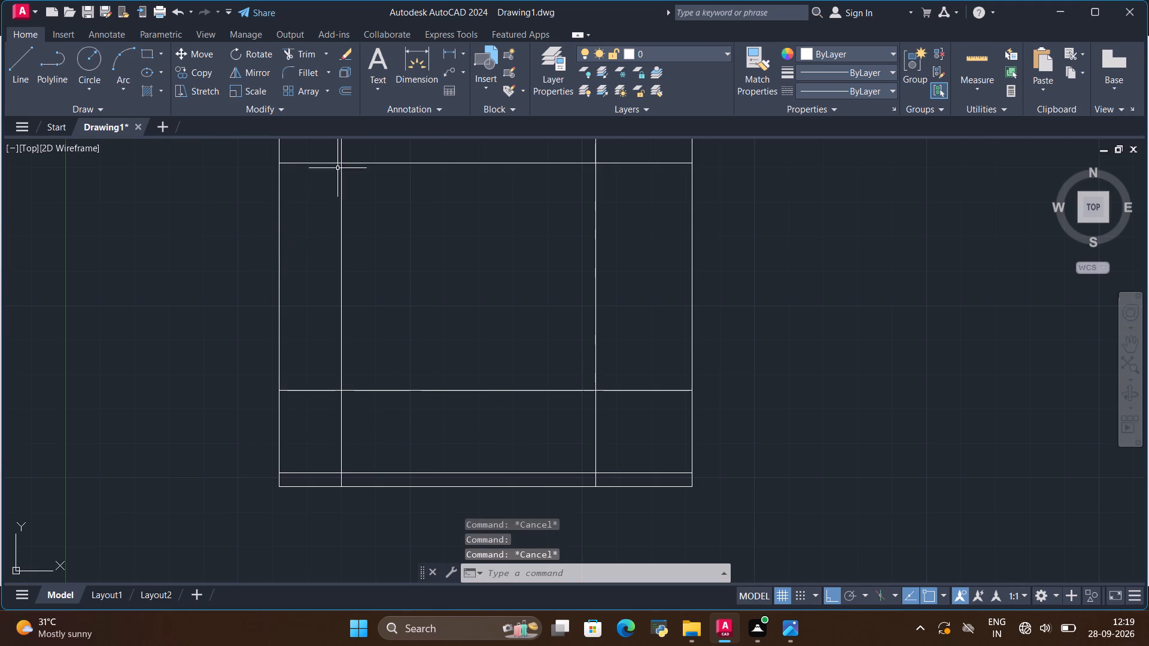
# Measure the horizontal distance between the left and right vertical divisions across the bottom cabinet band.
pyautogui.click(409, 68)
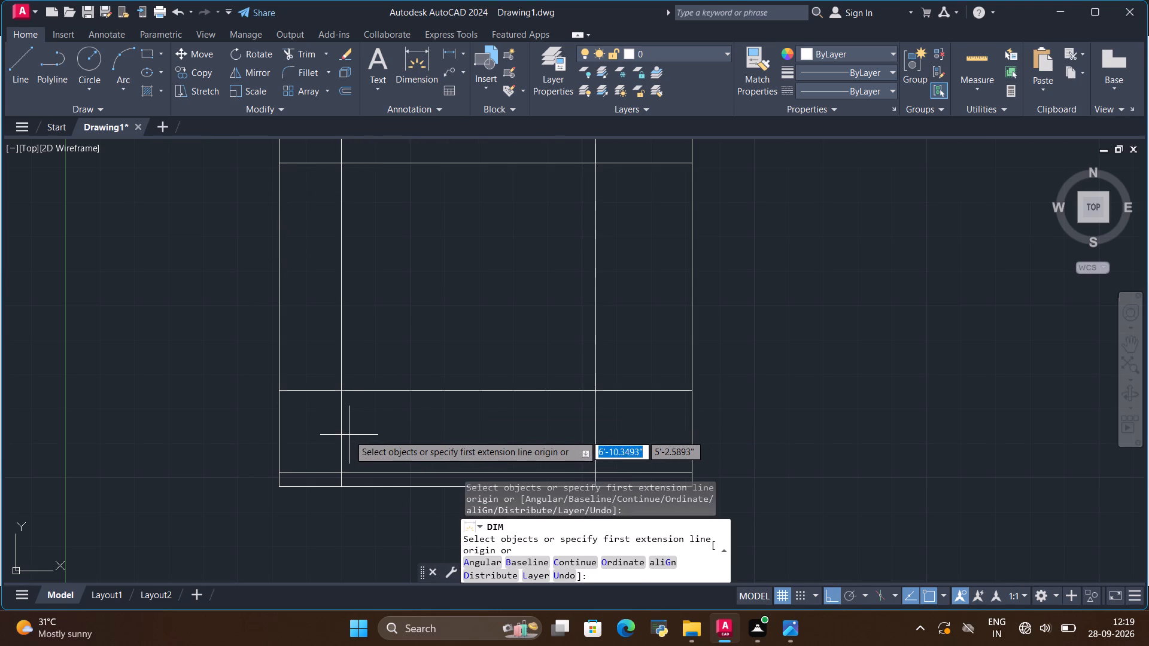
pyautogui.click(341, 429)
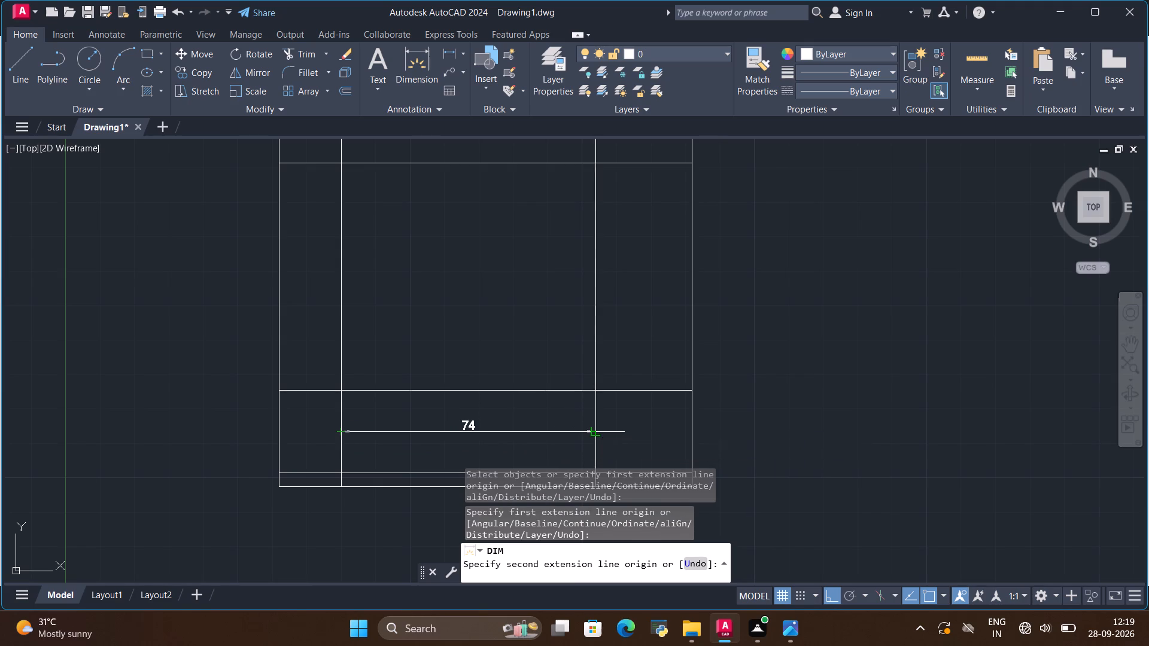
pyautogui.press('Escape')
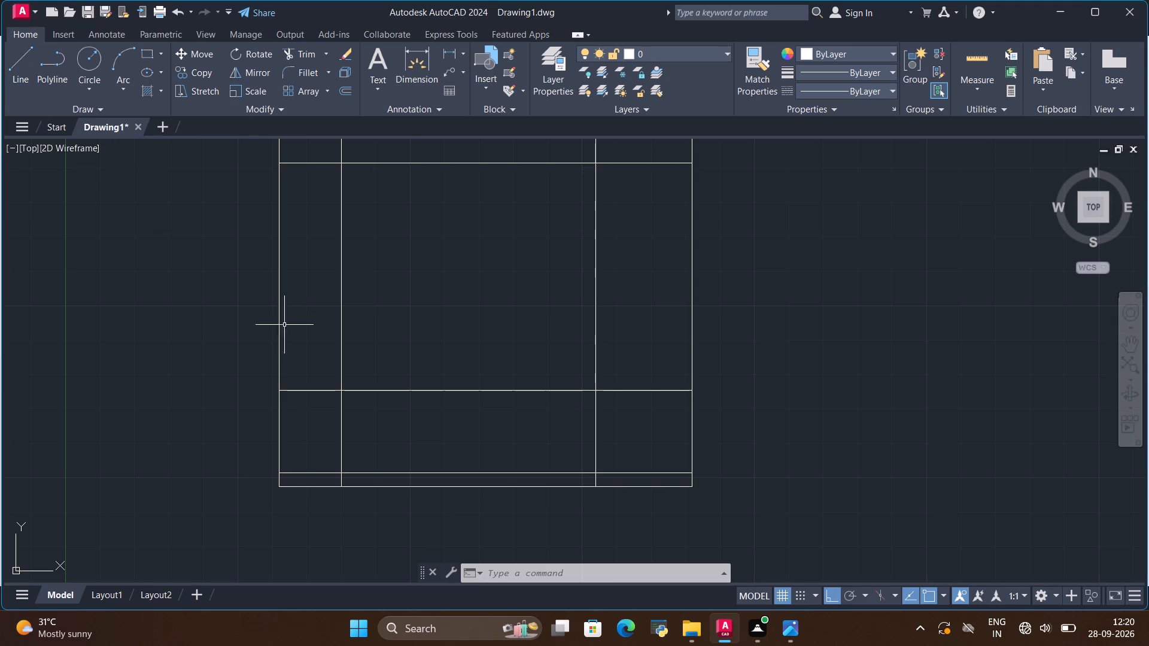
# Copy the short vertical line at the bottom cabinet's left division 24.66" to the right as the first cabinet divider.
pyautogui.click(342, 430)
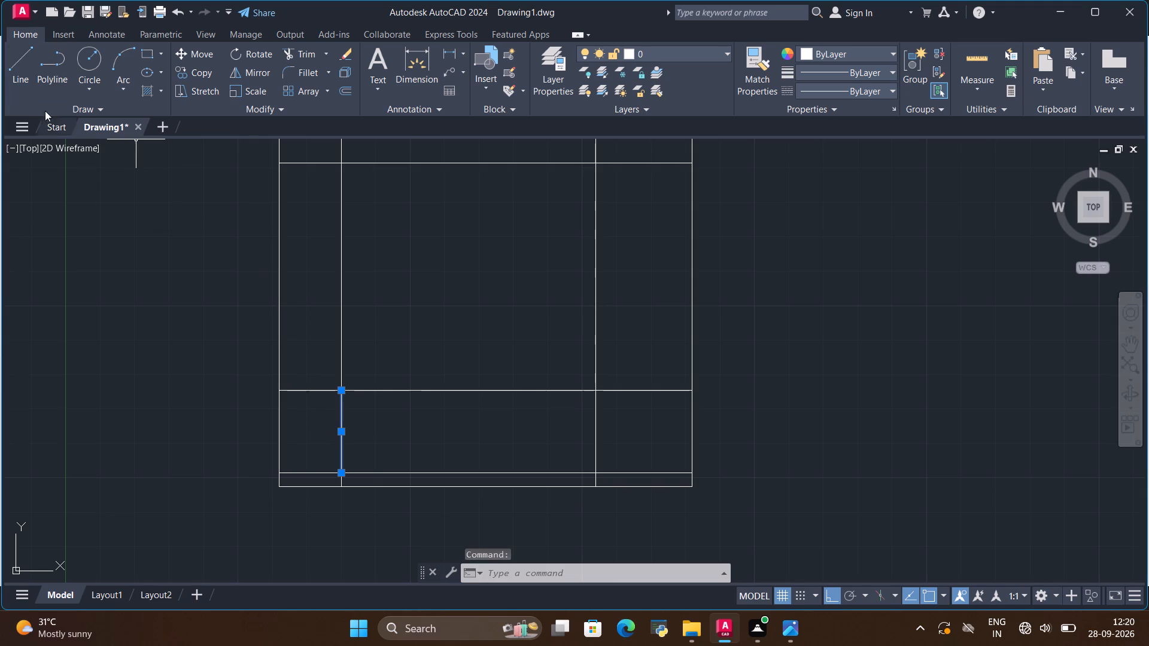
pyautogui.click(210, 71)
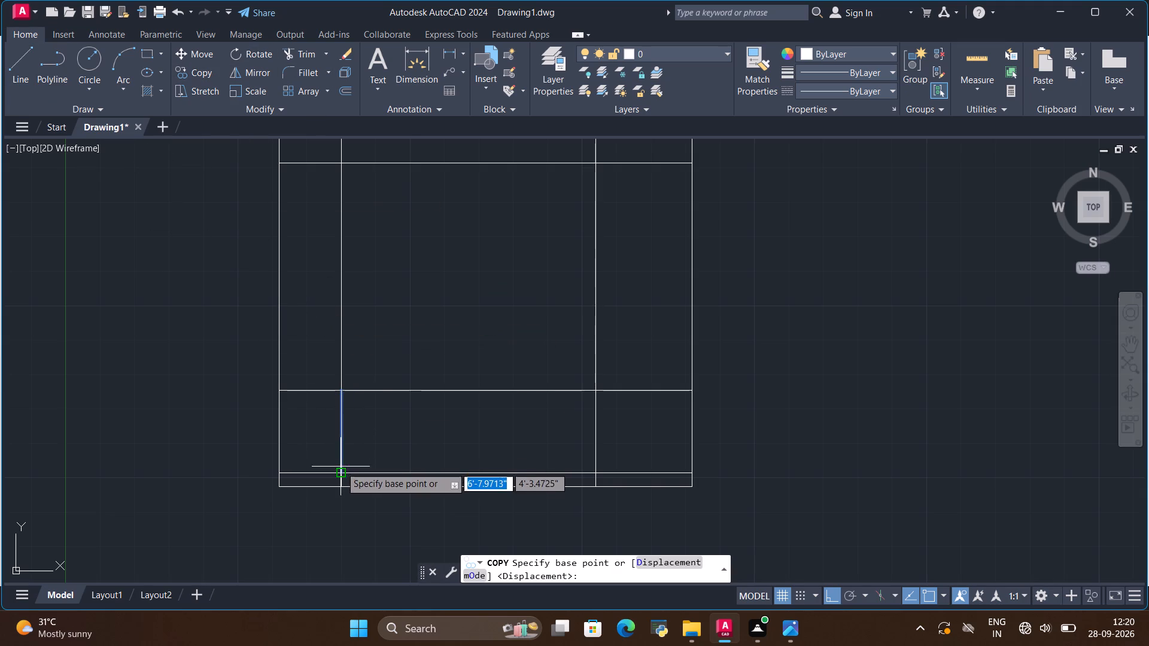
pyautogui.click(339, 477)
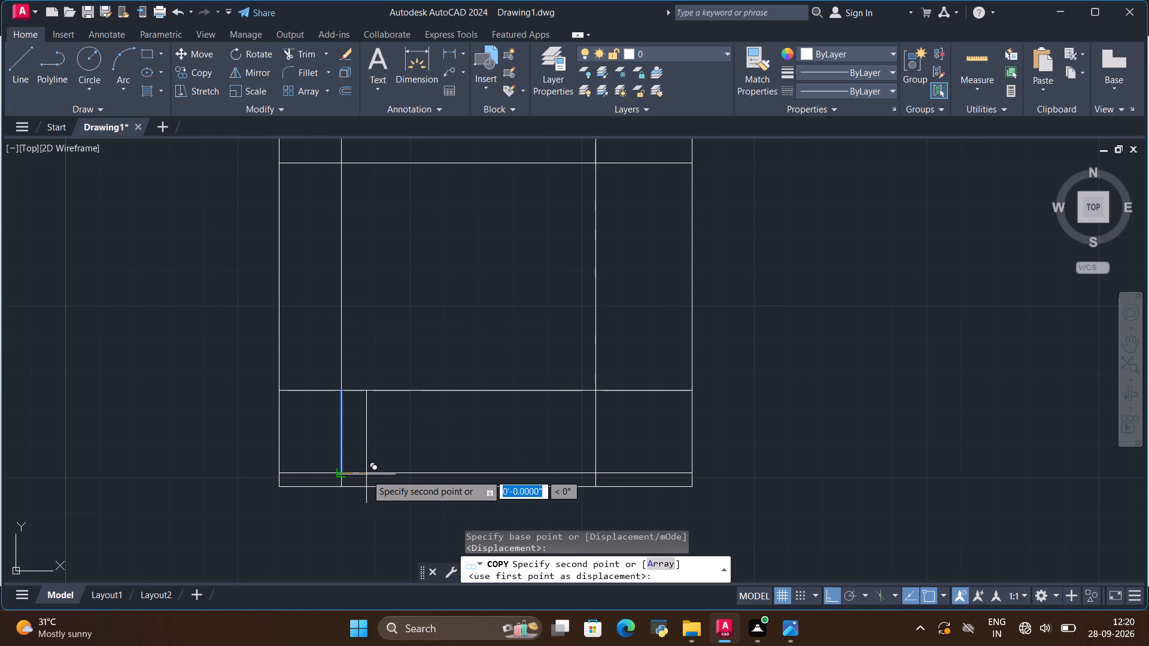
pyautogui.press('BackSpace')
pyautogui.press('BackSpace')
pyautogui.write('24.66')
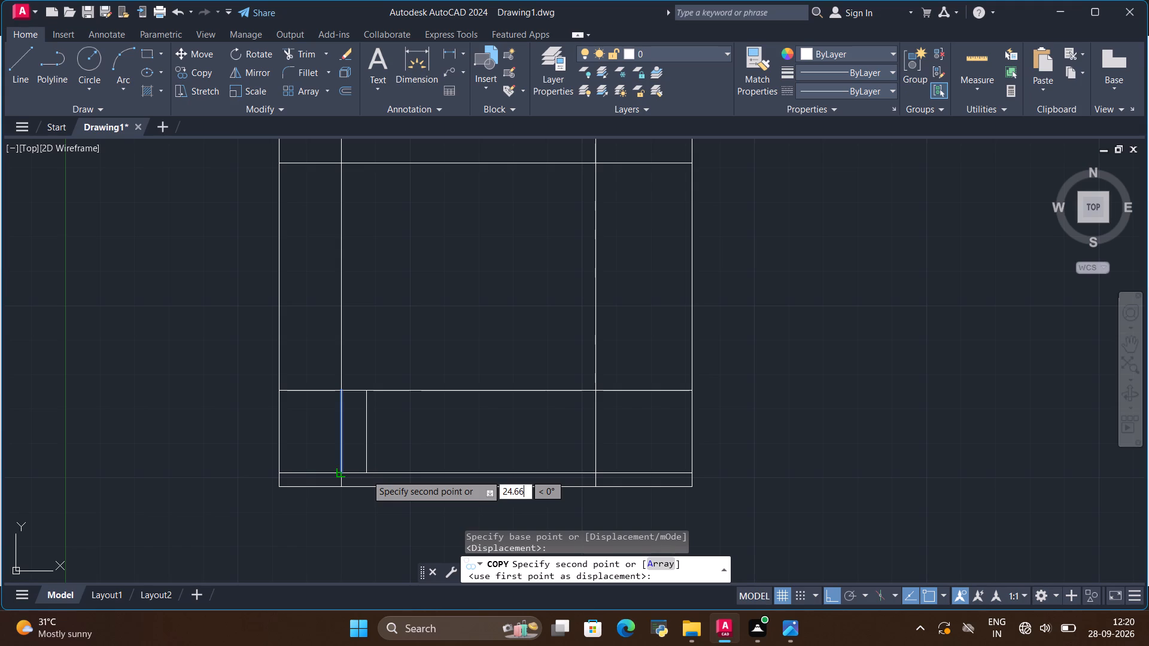
pyautogui.hotkey('shift', '"')
pyautogui.press('Return')
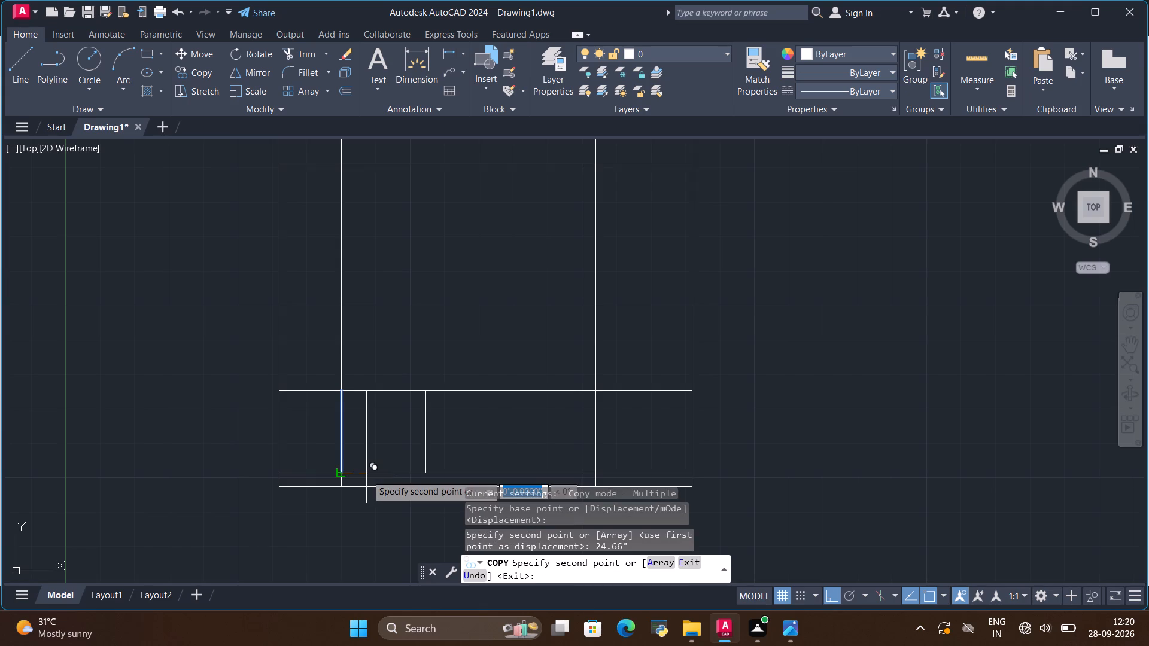
pyautogui.press('Escape')
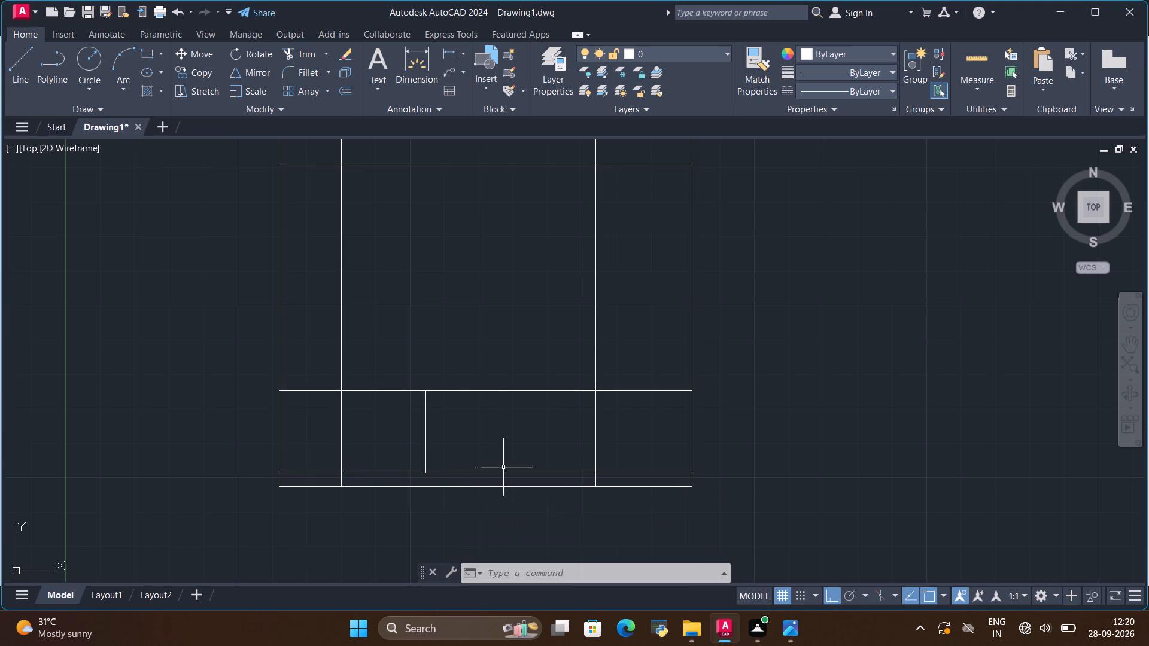
# Copy the first cabinet divider 24.66" to the right to make the second divider of the bottom cabinet.
pyautogui.click(424, 443)
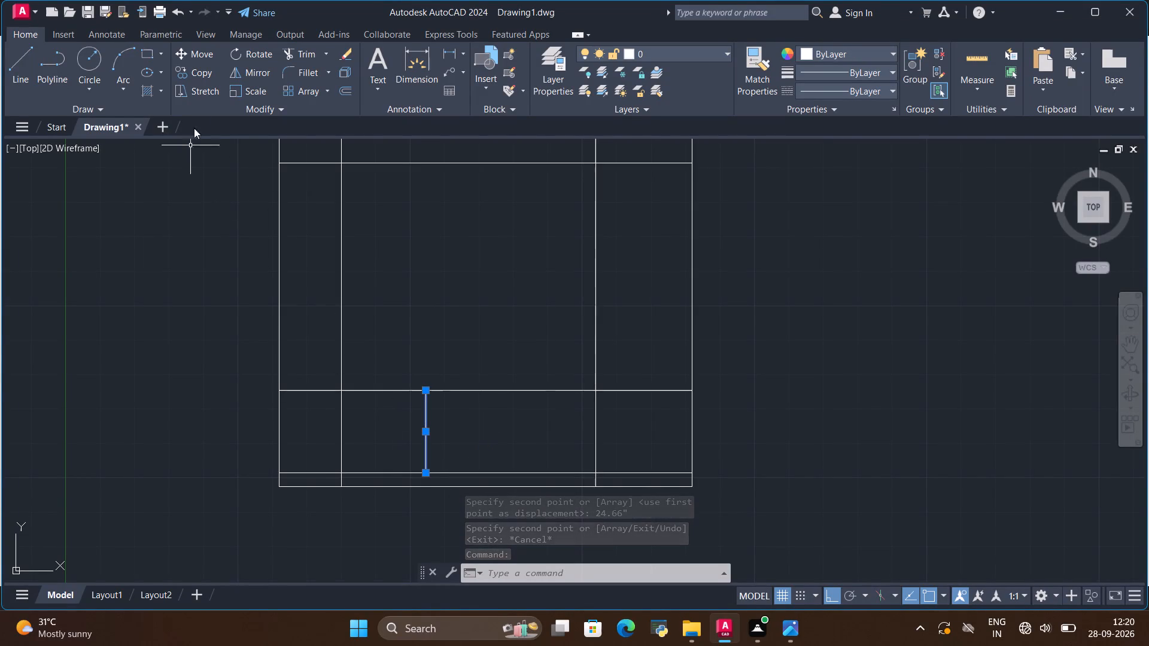
pyautogui.click(199, 74)
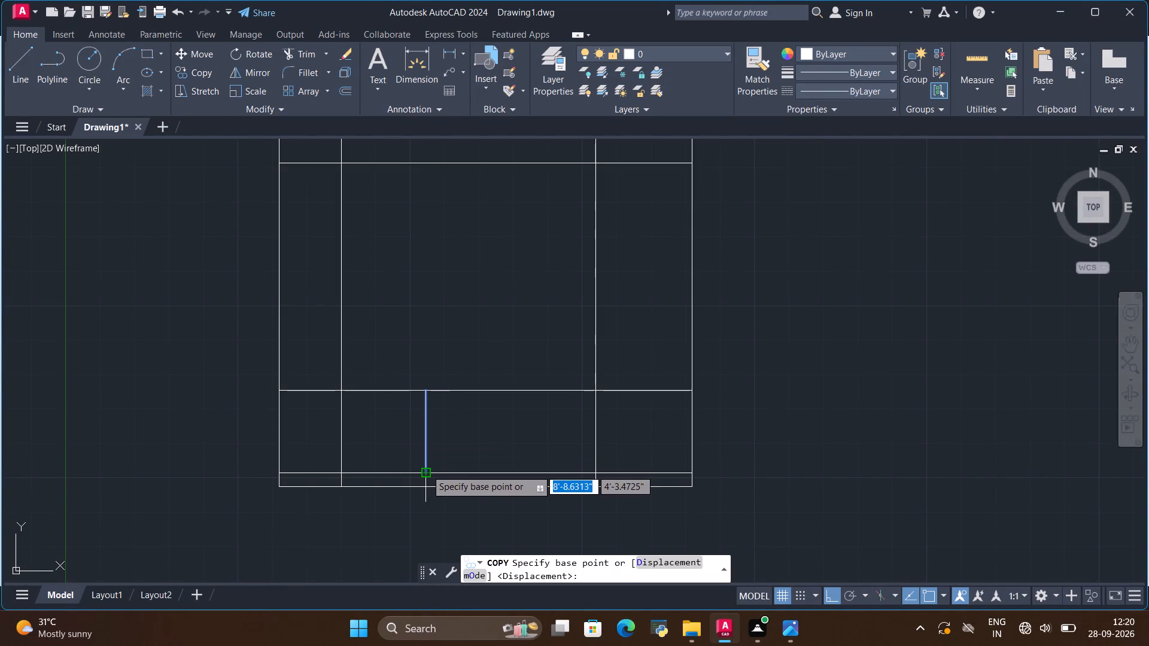
pyautogui.click(426, 468)
pyautogui.press('BackSpace')
pyautogui.press('BackSpace')
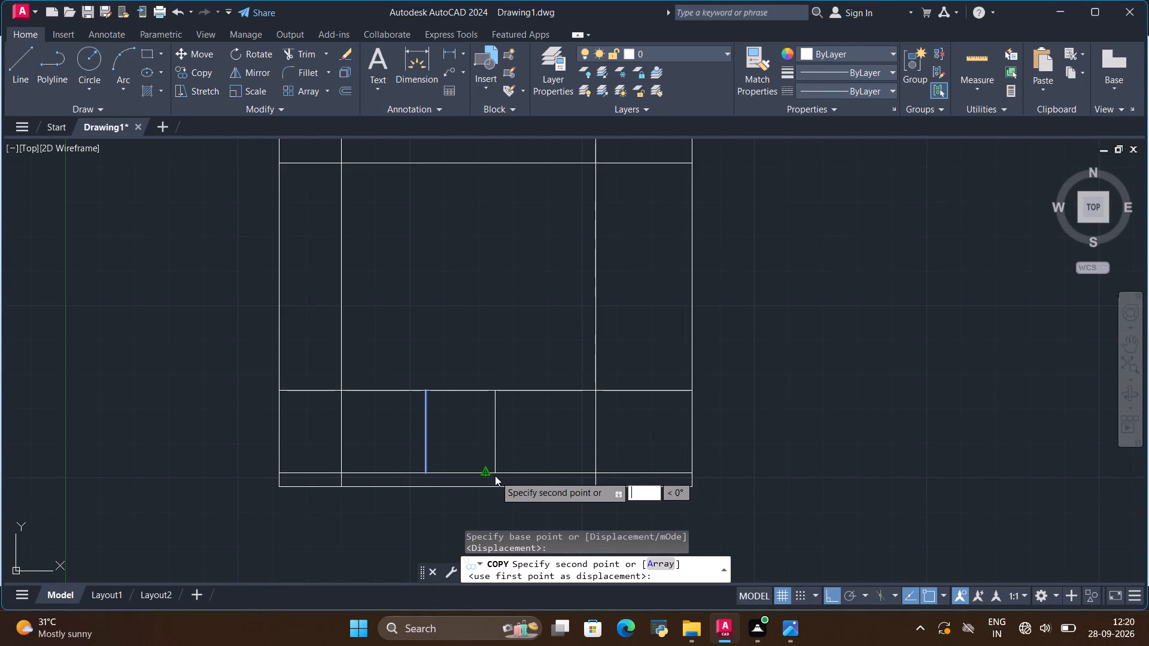
pyautogui.write('24.66')
pyautogui.hotkey('shift', '"')
pyautogui.press('Return')
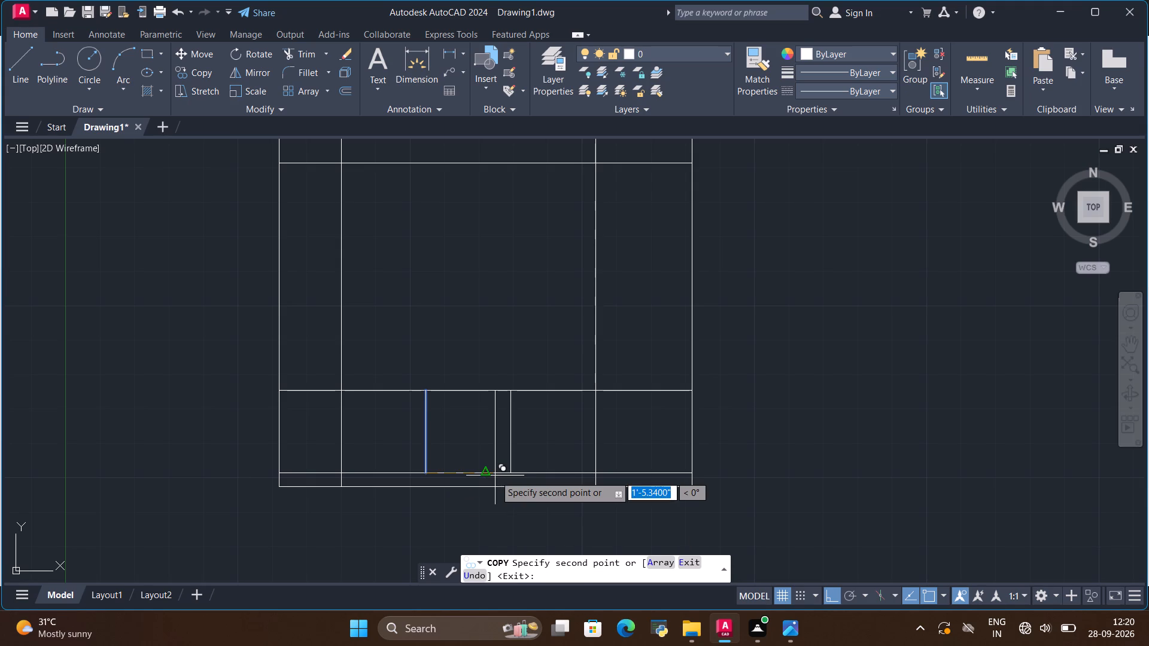
pyautogui.press('Escape')
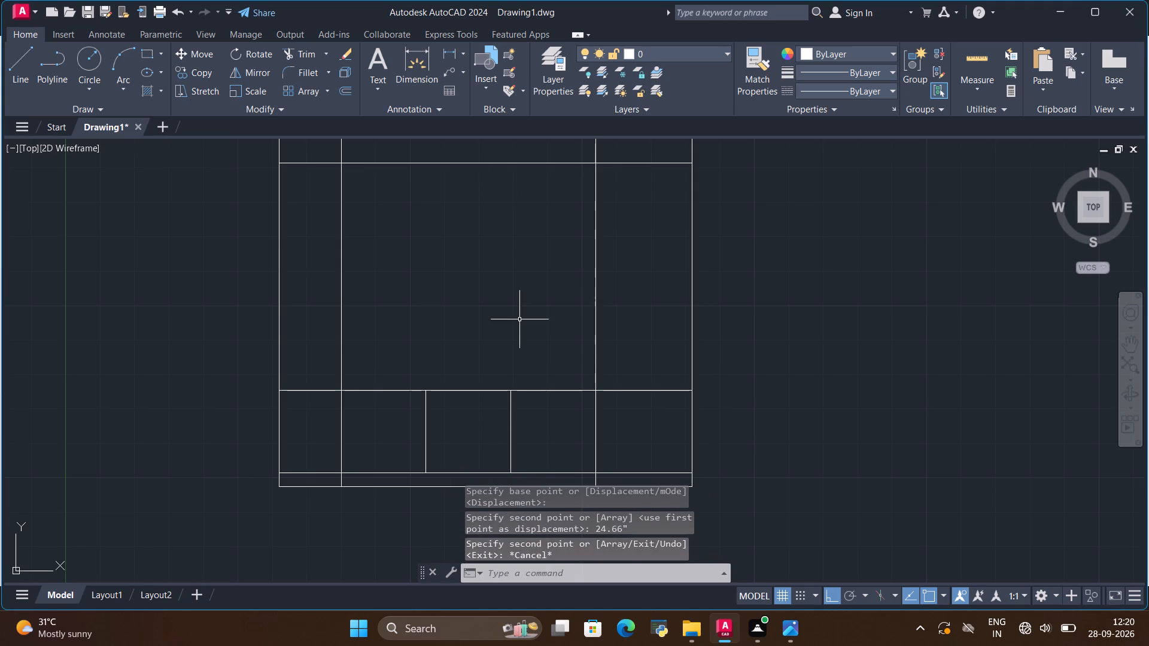
# Draw a horizontal shelf line joining the midpoints of the two bottom cabinet dividers, splitting the center open shelf bay, following the reference image.
pyautogui.scroll(-1, 523, 310)
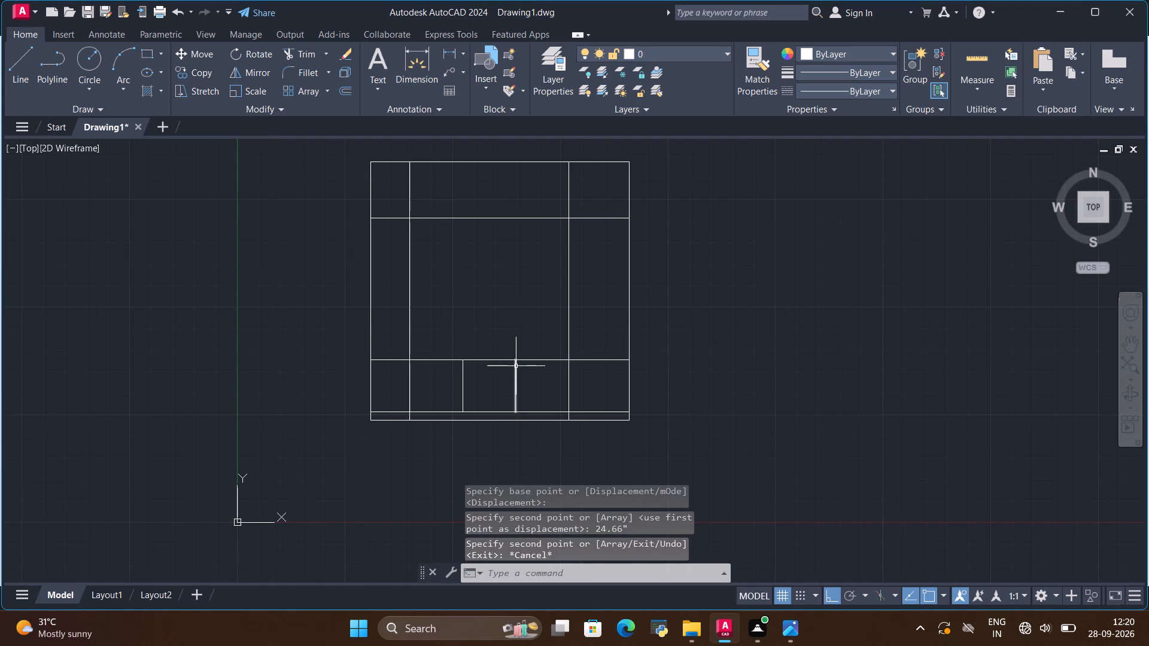
pyautogui.hotkey('alt', 'Tab')
pyautogui.press('Tab')
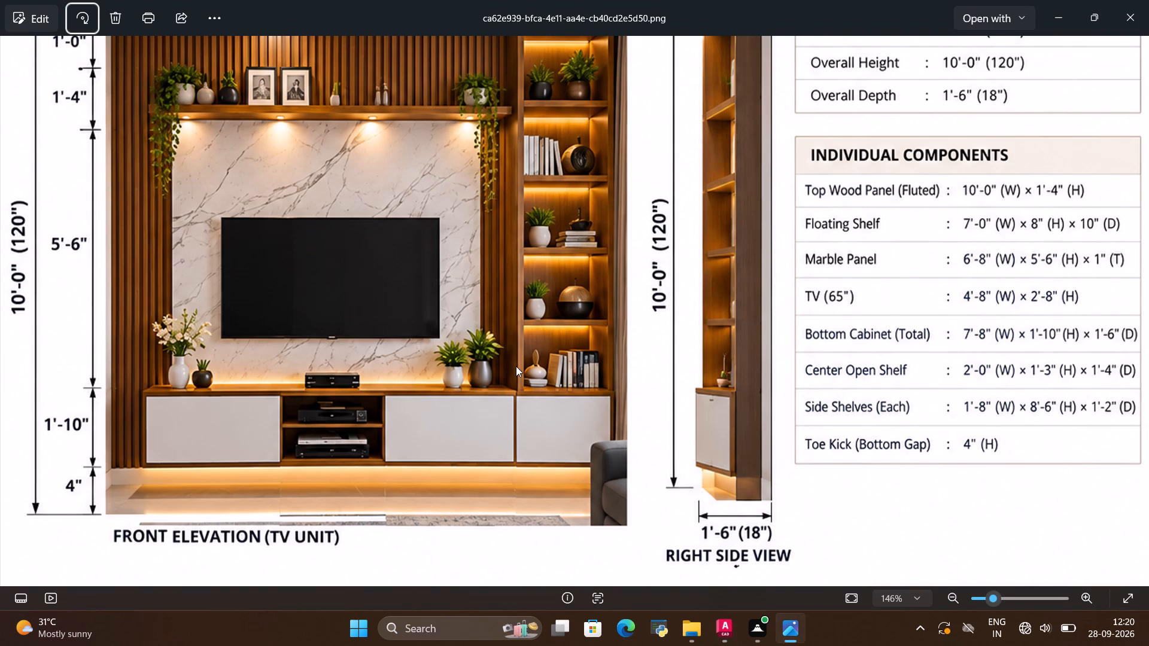
pyautogui.hotkey('alt', 'Tab')
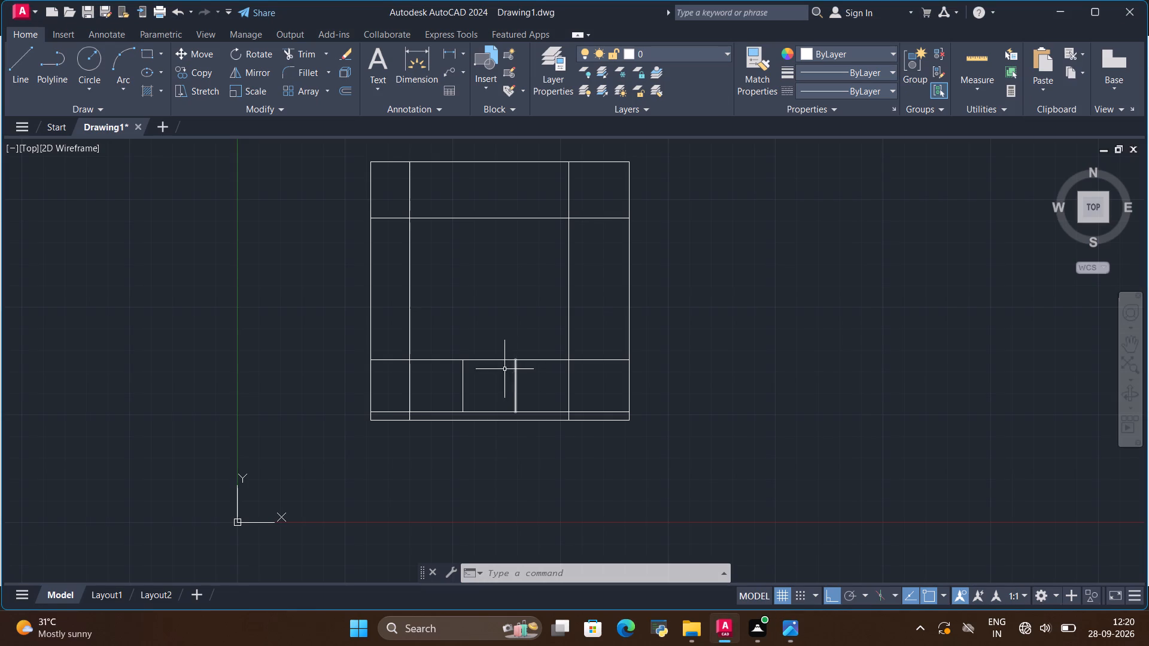
pyautogui.scroll(1, 487, 391)
pyautogui.hotkey('alt', 'Tab')
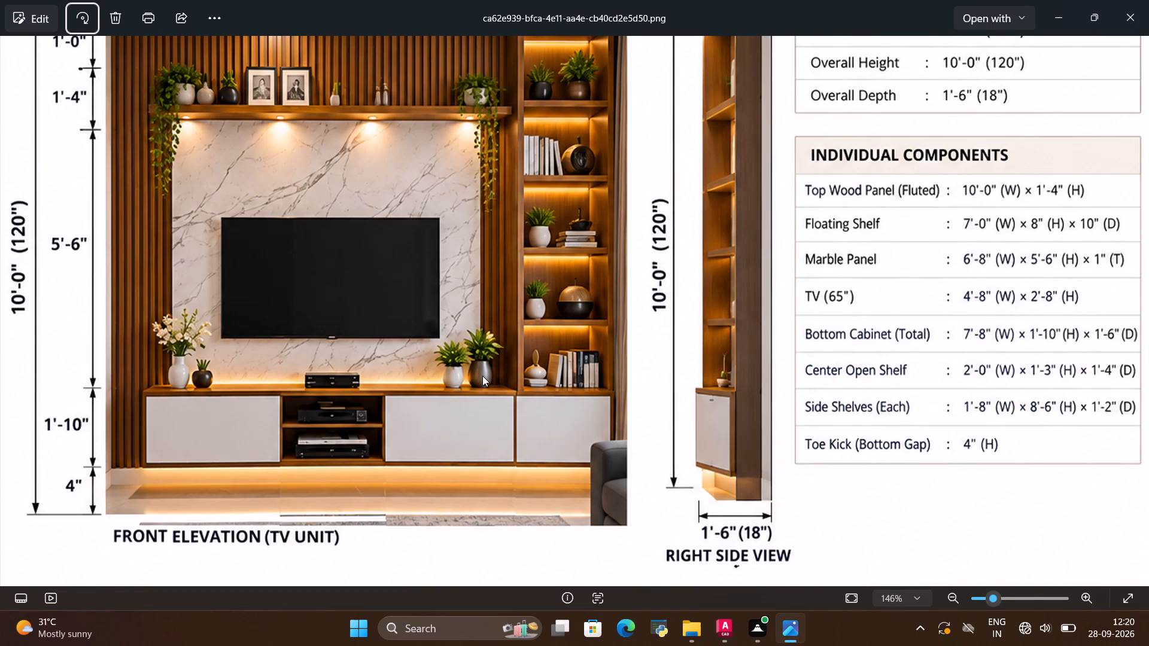
pyautogui.hotkey('alt', 'Tab')
pyautogui.scroll(2, 450, 358)
pyautogui.scroll(-2, 487, 361)
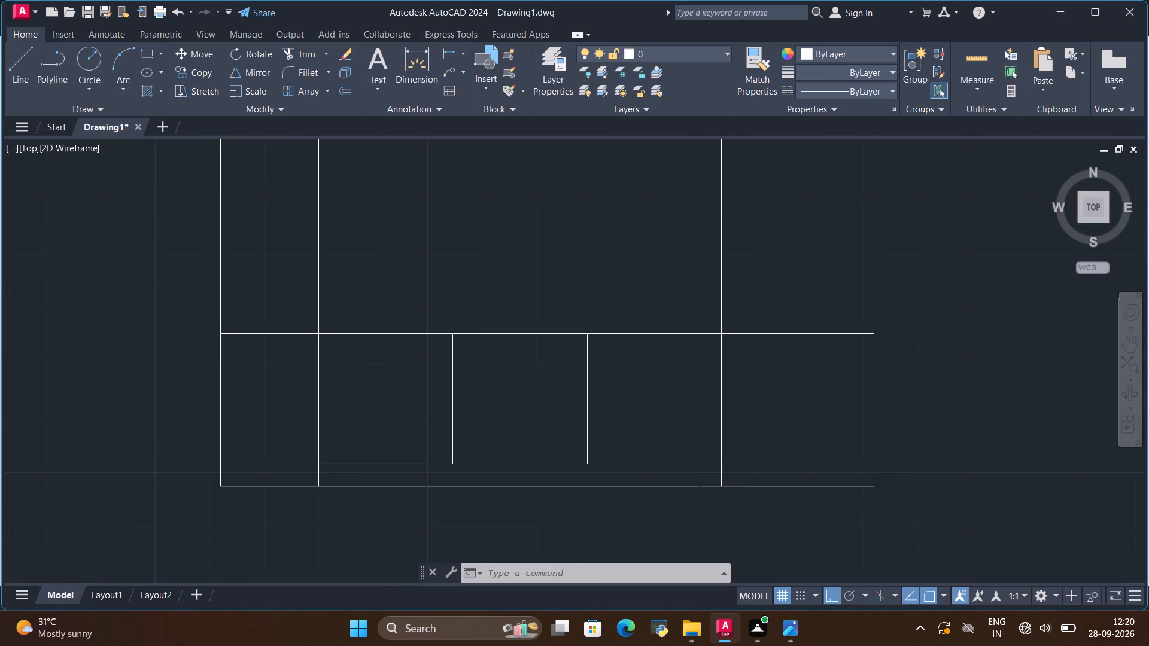
pyautogui.scroll(3, 487, 361)
pyautogui.scroll(-2, 485, 363)
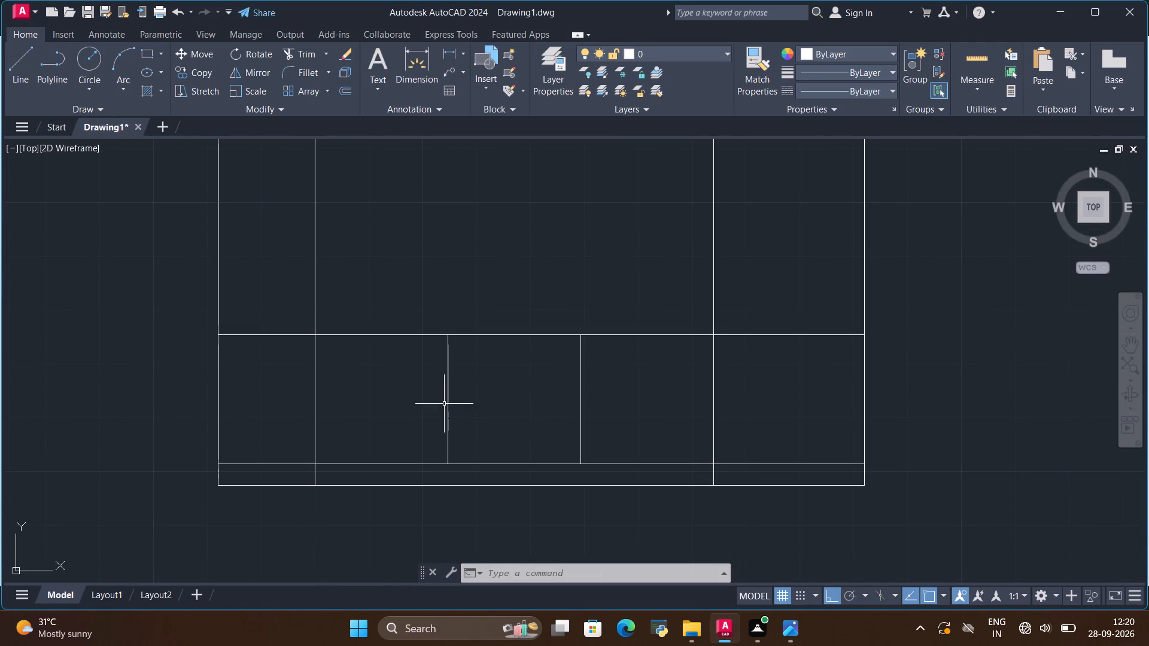
pyautogui.click(449, 395)
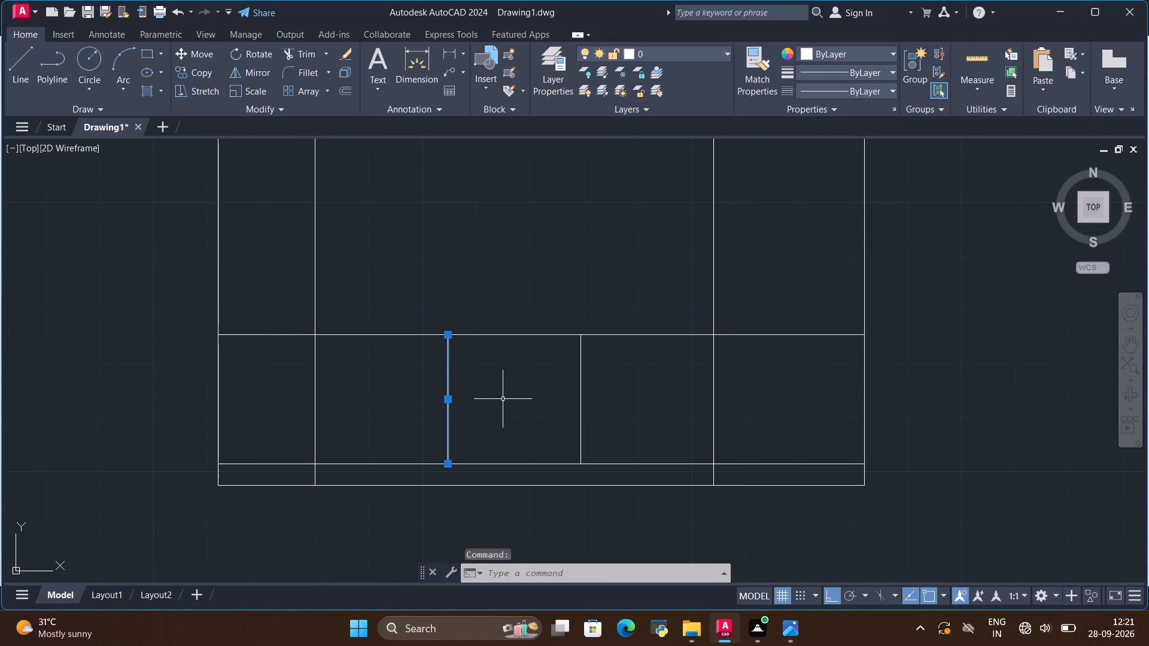
pyautogui.click(14, 69)
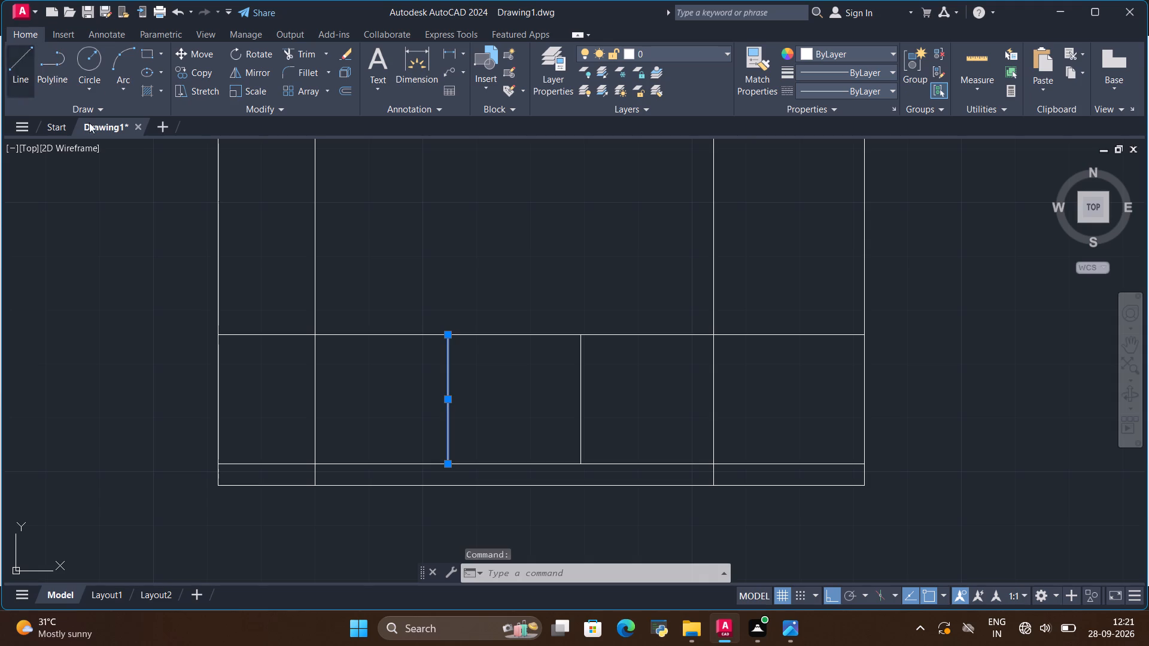
pyautogui.click(448, 401)
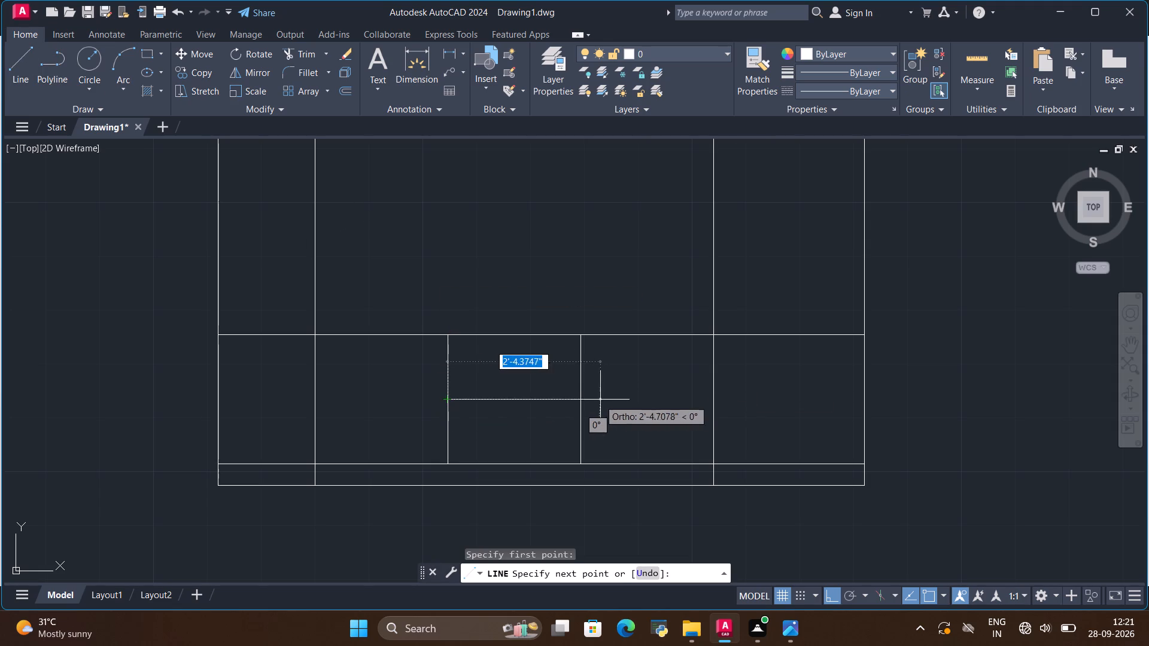
pyautogui.click(584, 400)
pyautogui.press('Escape')
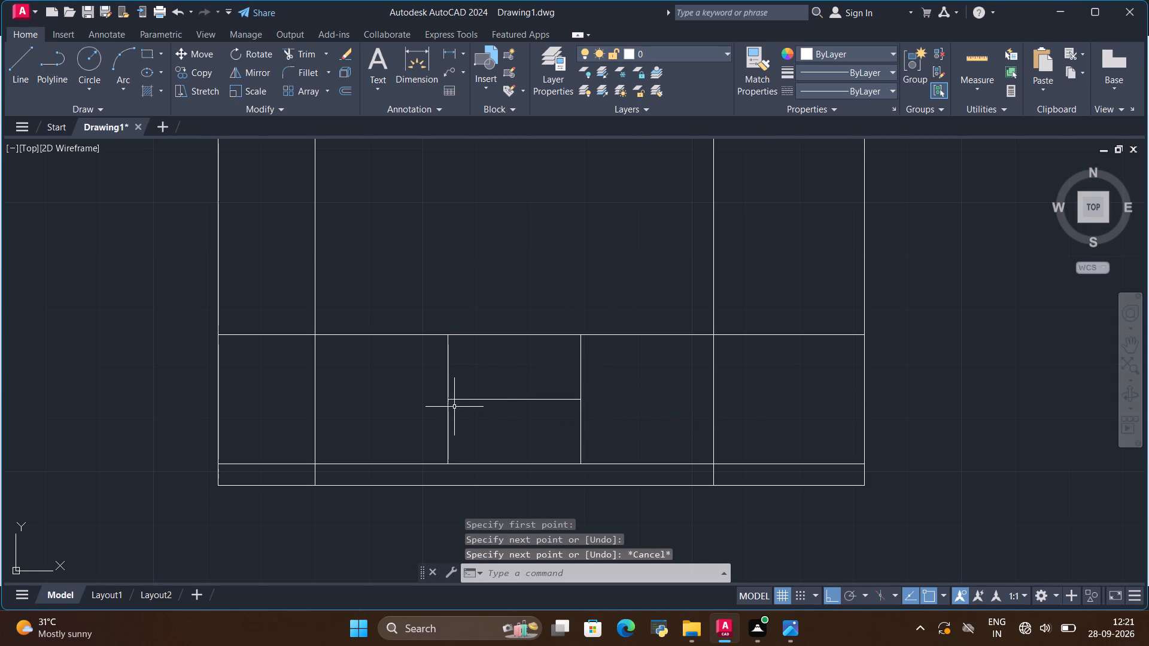
# Compare the drawn elevation with the reference image, checking the bottom cabinet layout and the side shelf column's position.
pyautogui.hotkey('alt', 'Tab')
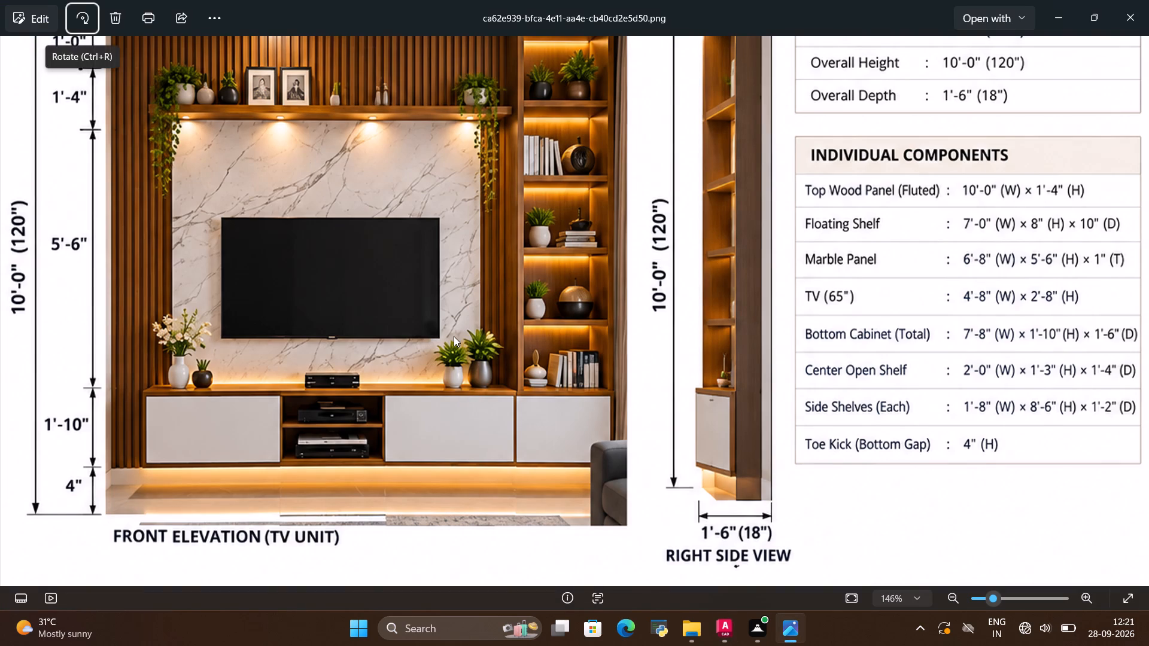
pyautogui.hotkey('alt', 'Tab')
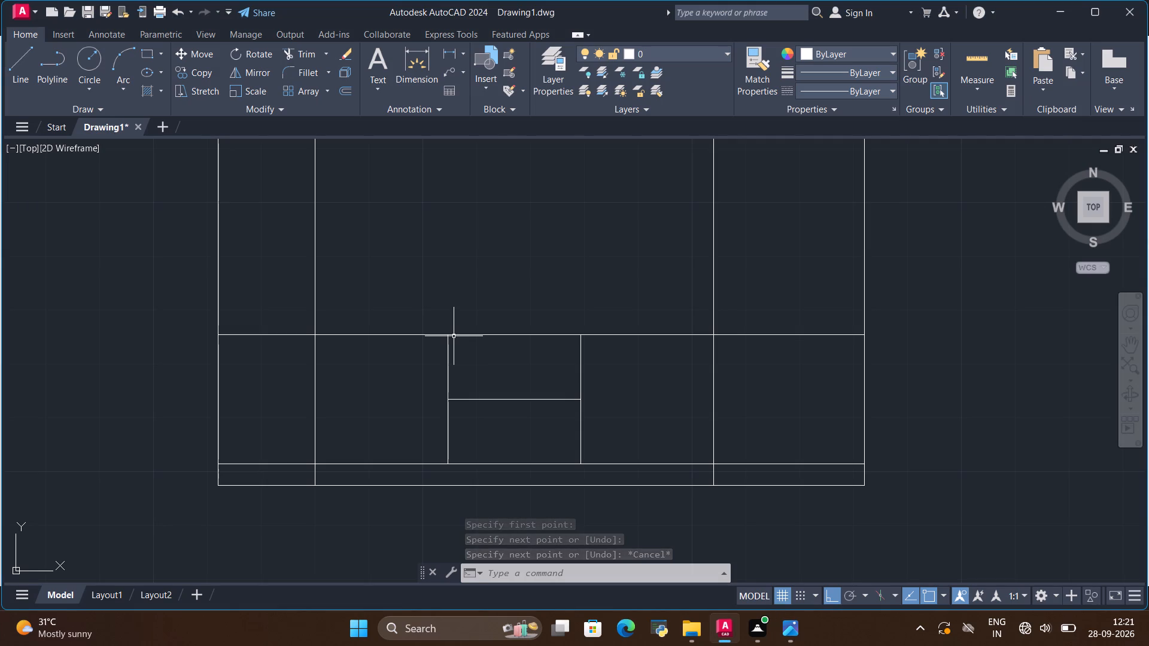
pyautogui.hotkey('alt', 'Tab')
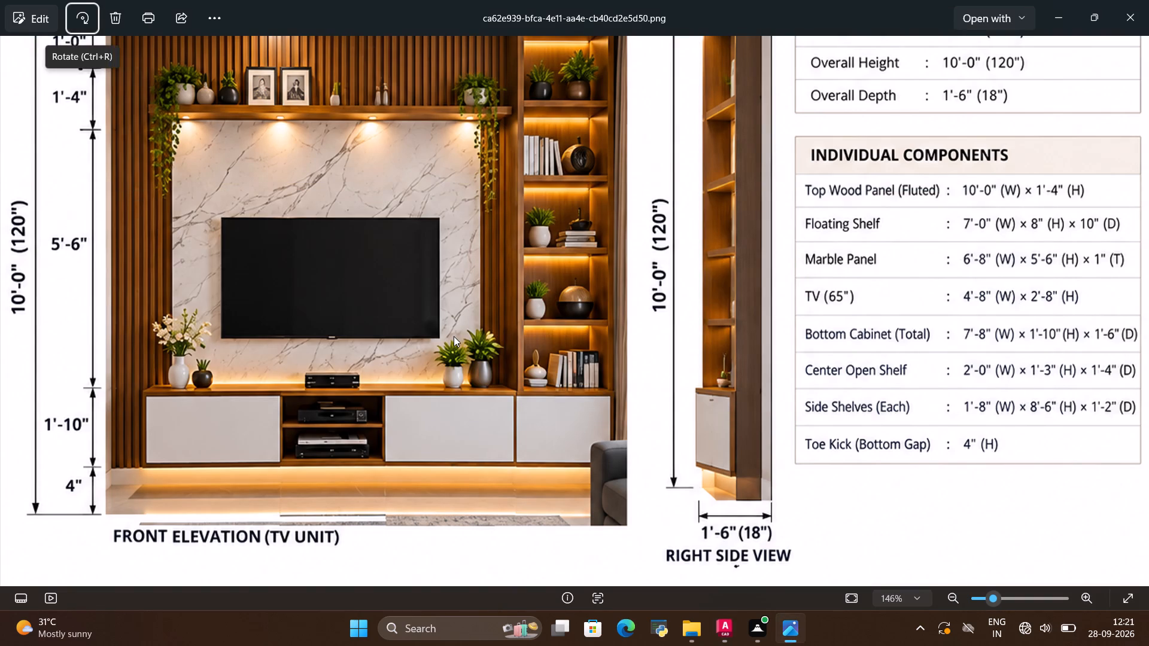
pyautogui.hotkey('alt', 'Tab')
pyautogui.scroll(-1, 486, 330)
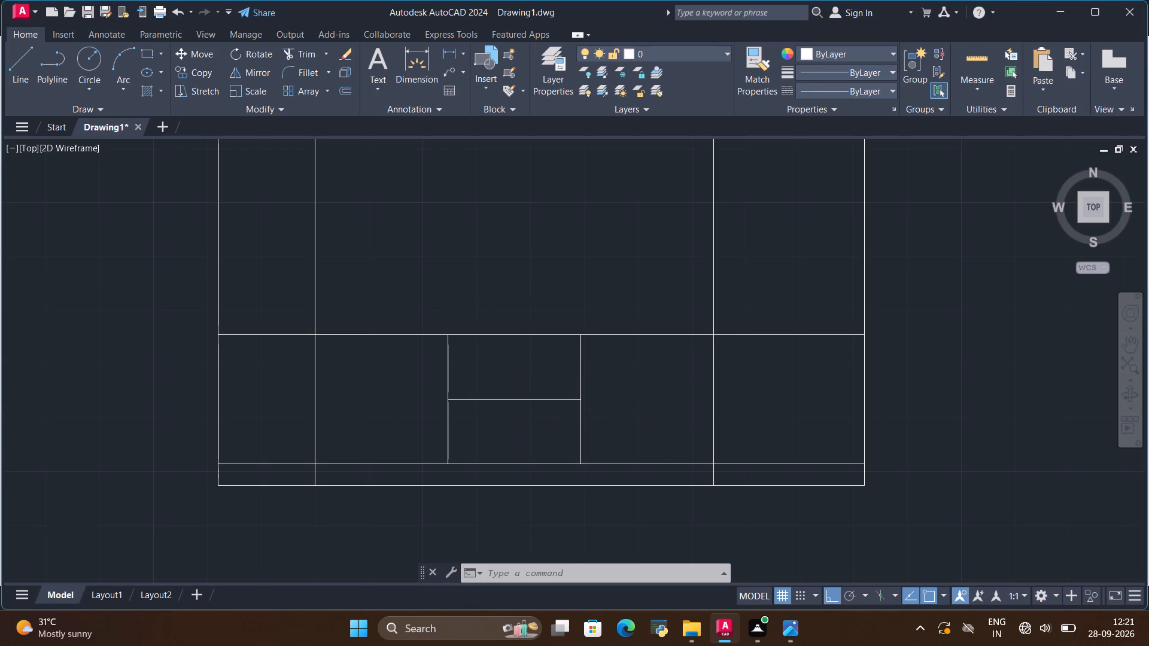
pyautogui.hotkey('alt', 'Tab')
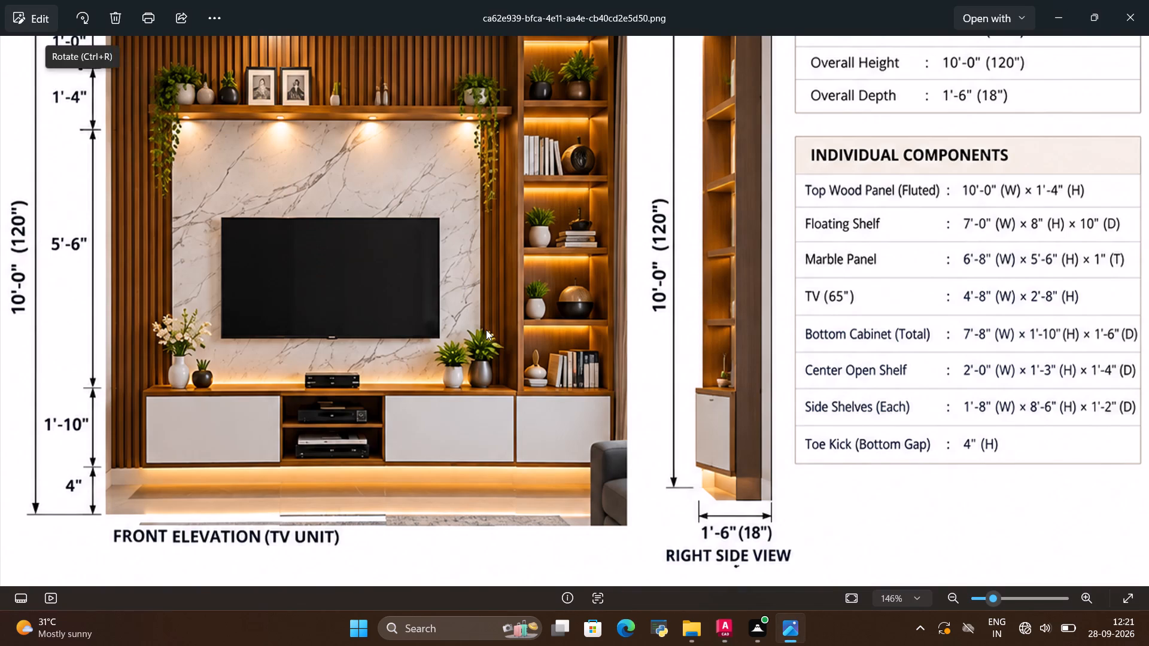
pyautogui.hotkey('alt', 'Tab')
pyautogui.scroll(-2, 606, 324)
pyautogui.scroll(2, 582, 217)
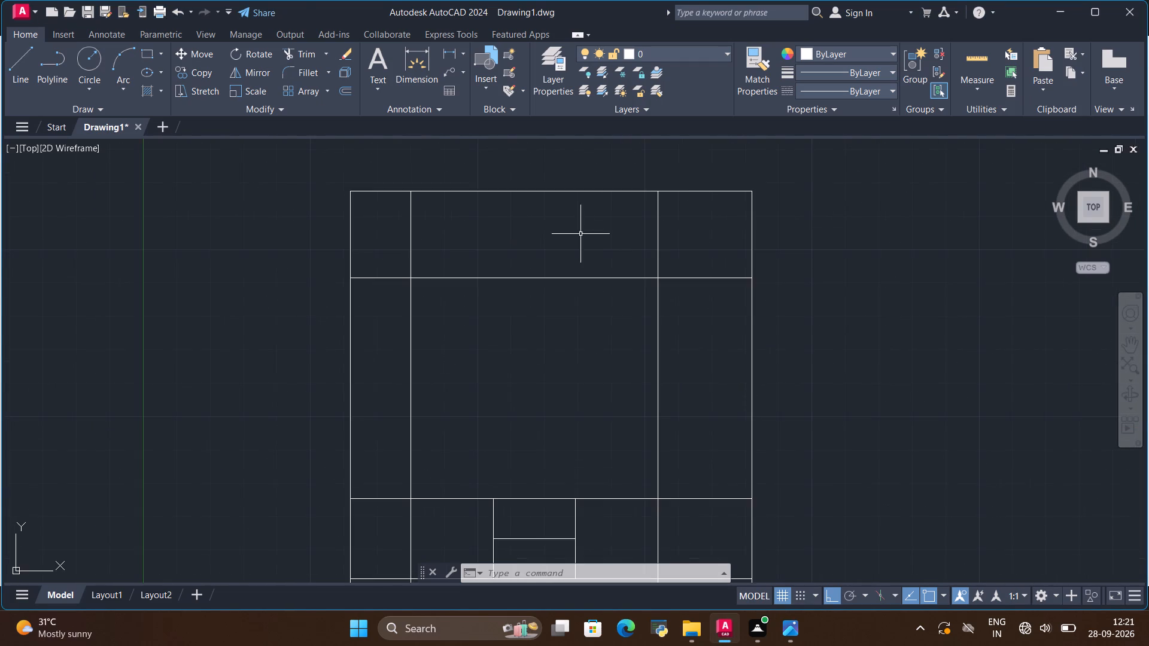
pyautogui.scroll(-1, 612, 269)
pyautogui.hotkey('alt', 'Tab')
pyautogui.scroll(-3, 623, 284)
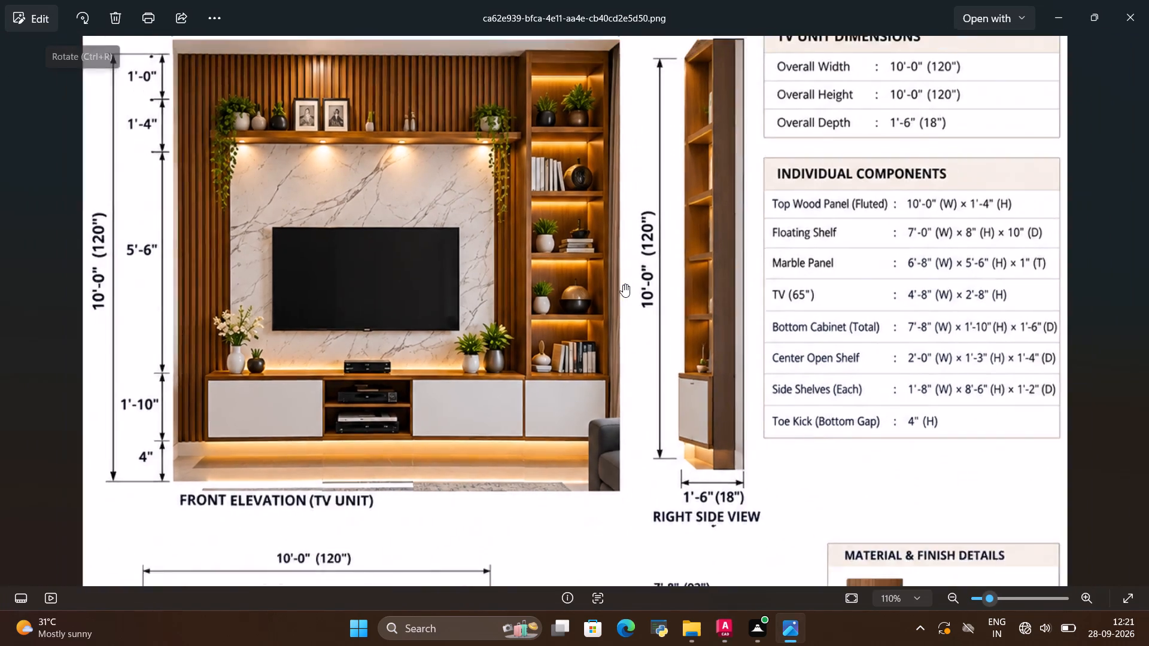
pyautogui.hotkey('alt', 'Tab')
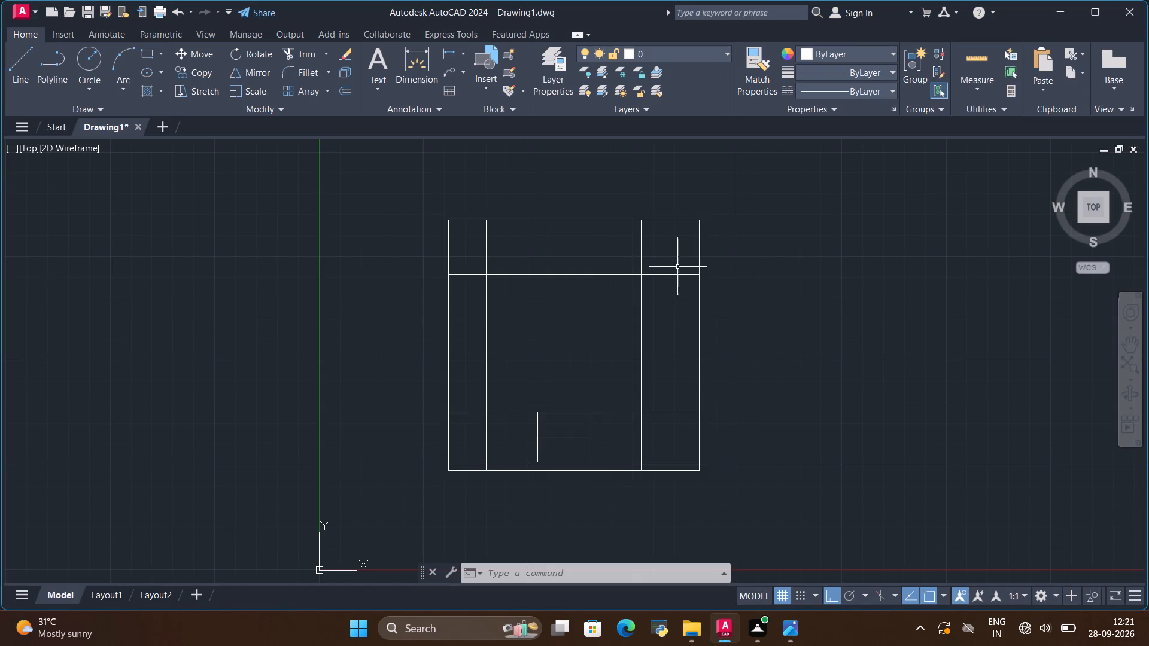
pyautogui.scroll(2, 680, 260)
pyautogui.scroll(-2, 684, 290)
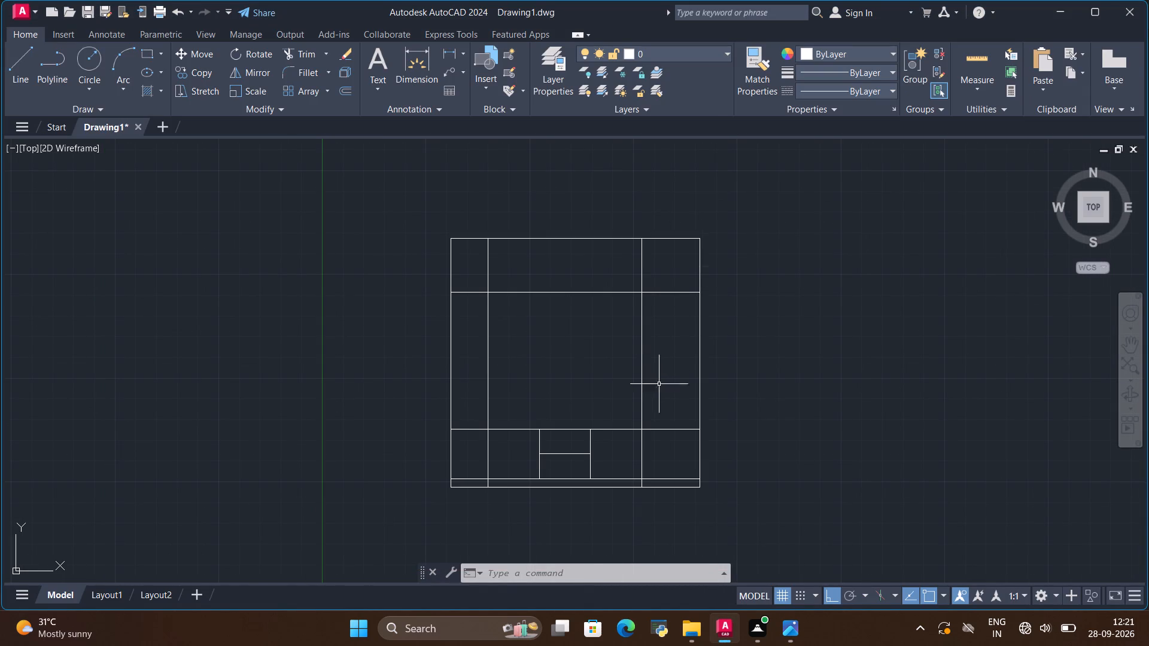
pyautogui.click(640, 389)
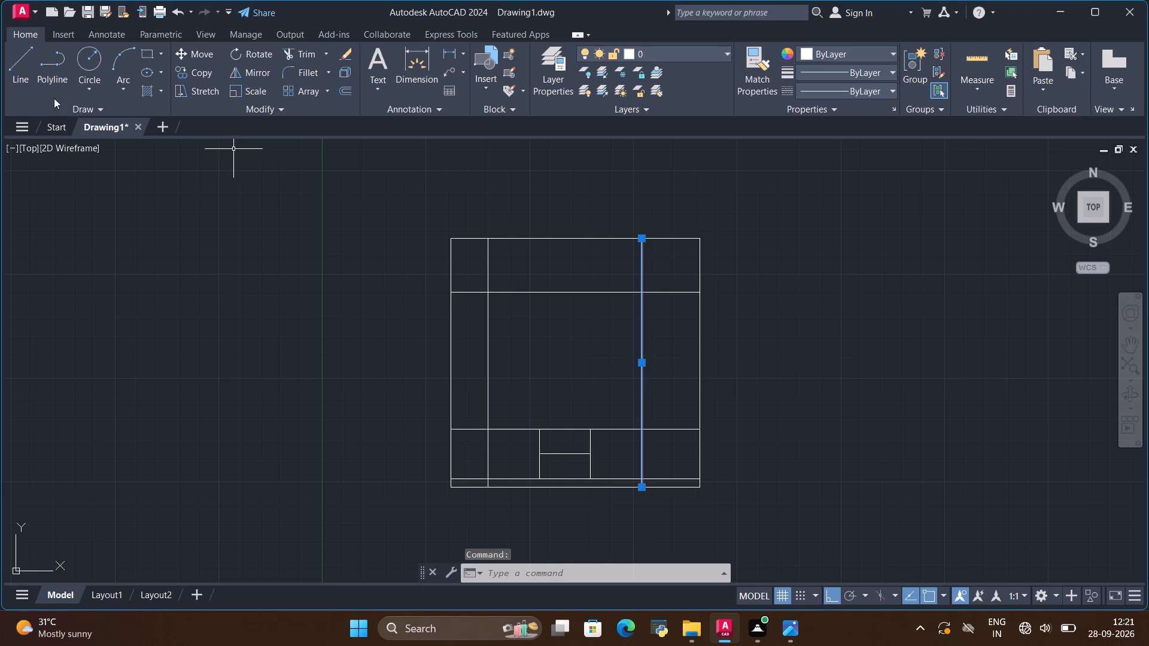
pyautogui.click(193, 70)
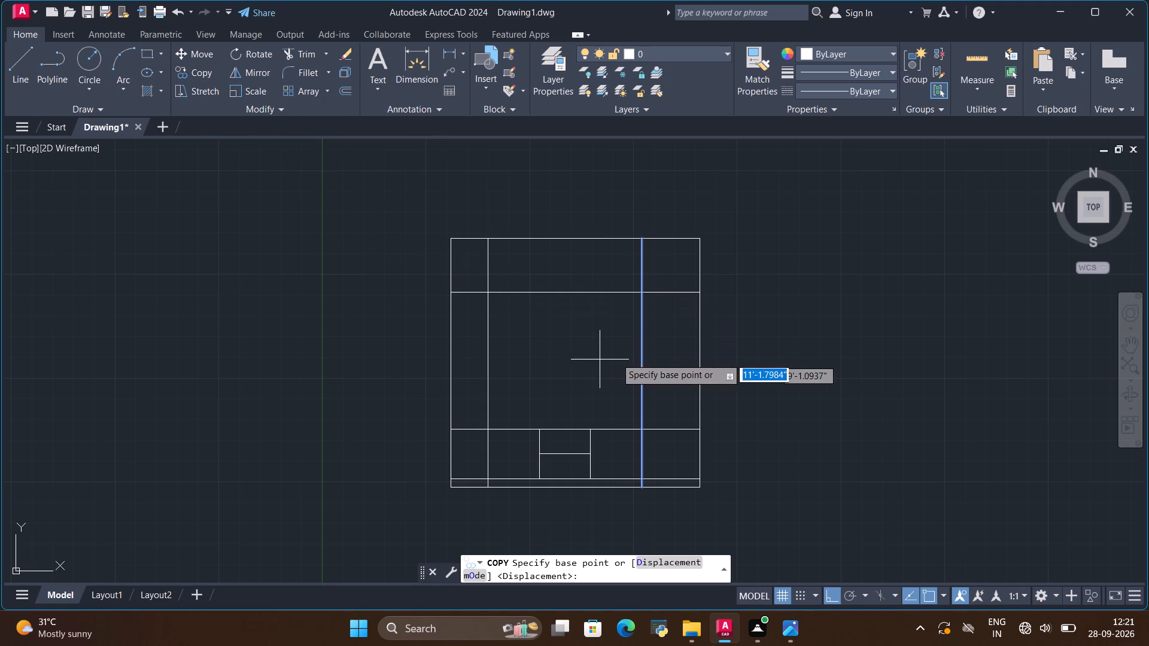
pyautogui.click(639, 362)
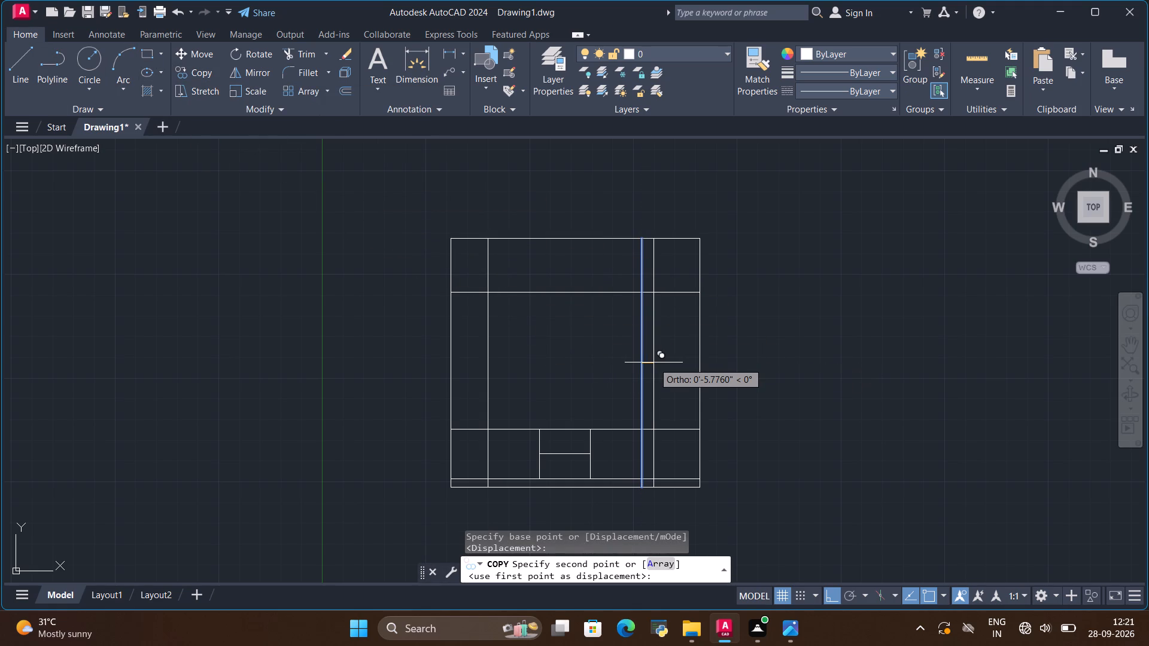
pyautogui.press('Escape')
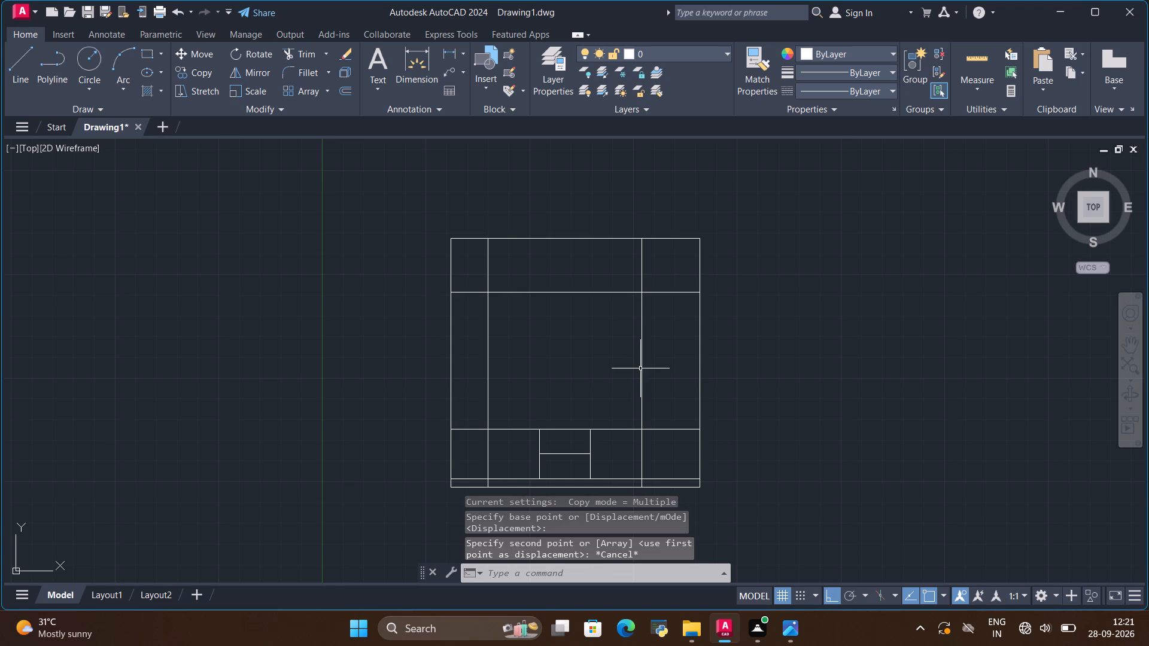
# Move the full-height right vertical division 6" to the right, toward the unit's outer edge.
pyautogui.click(640, 368)
pyautogui.click(202, 53)
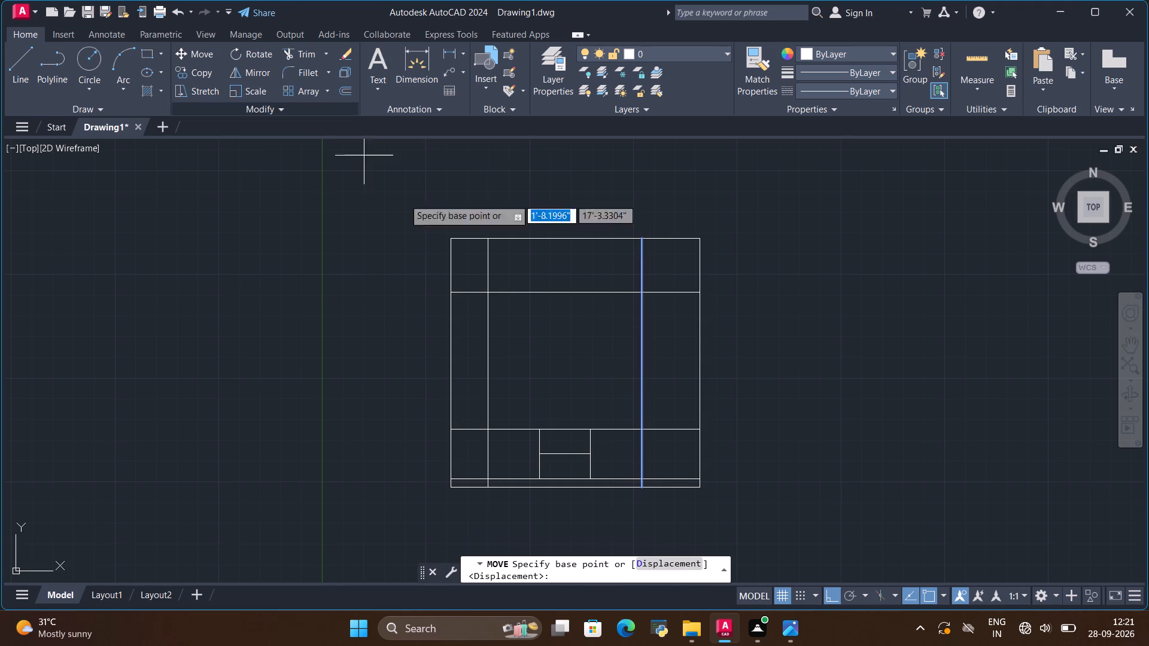
pyautogui.click(646, 360)
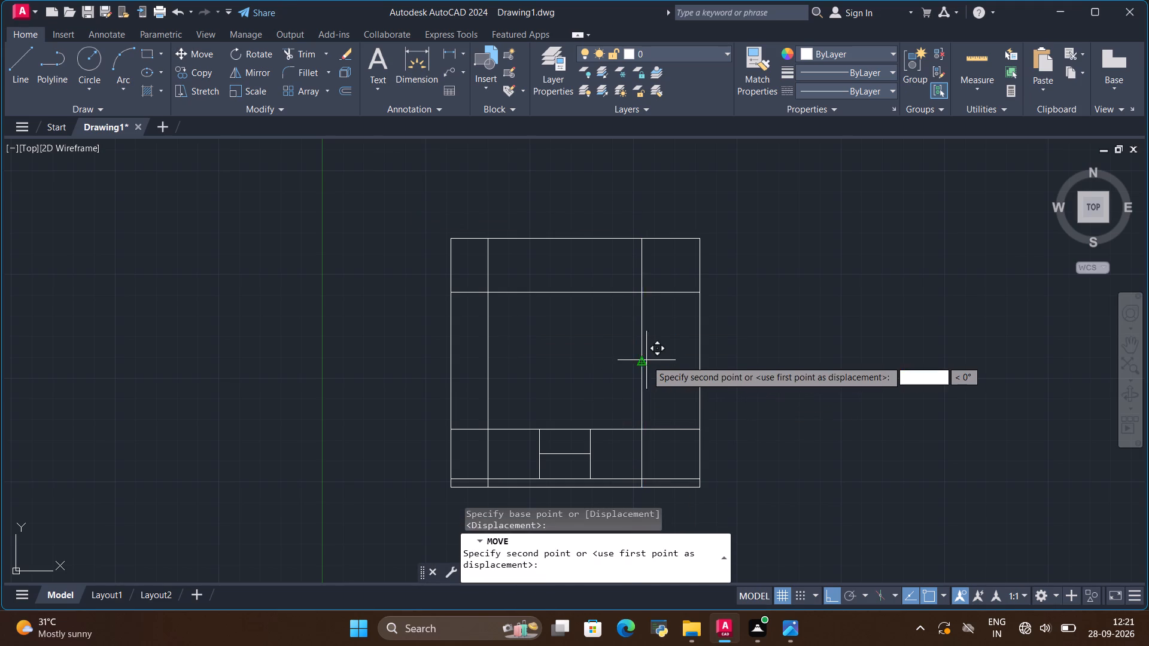
pyautogui.press('BackSpace')
pyautogui.press('BackSpace')
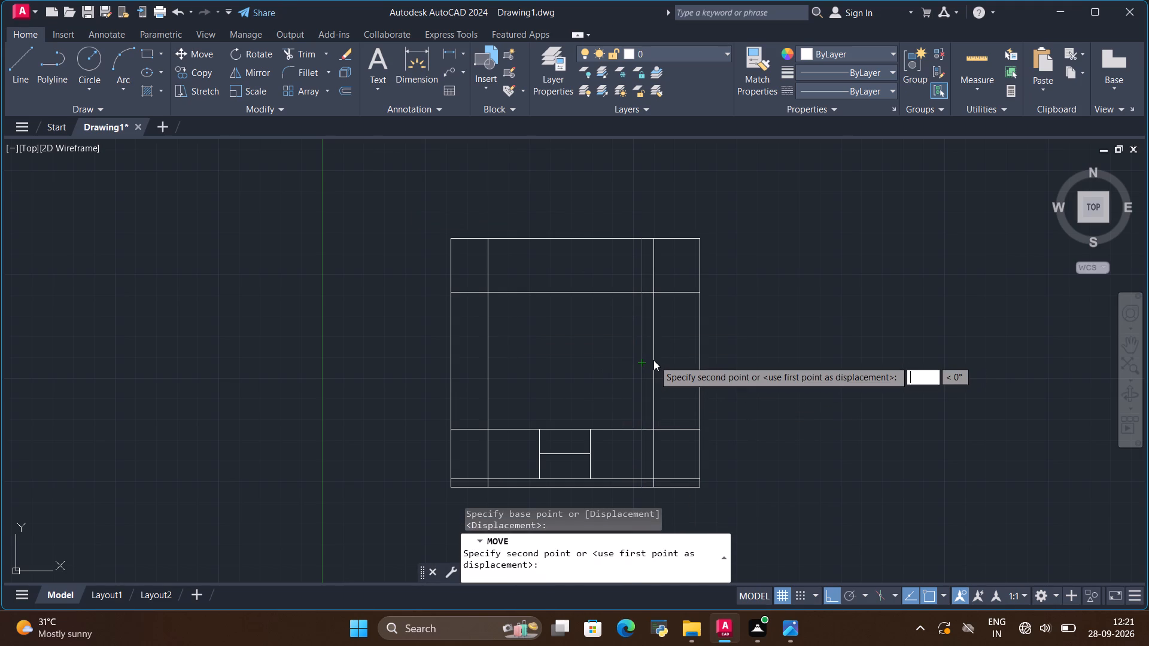
pyautogui.press('6')
pyautogui.hotkey('shift', '"')
pyautogui.press('Return')
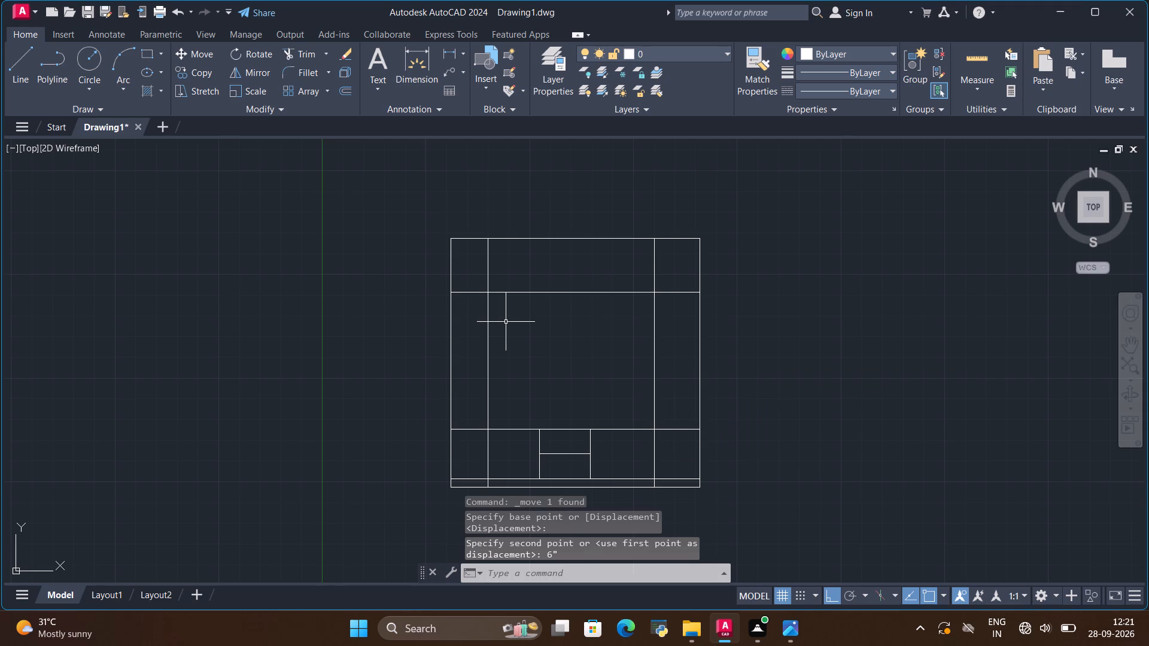
pyautogui.press('Escape')
# Examine the reference image's front elevation, side shelves and component dimensions against the drawing.
pyautogui.scroll(-1, 498, 371)
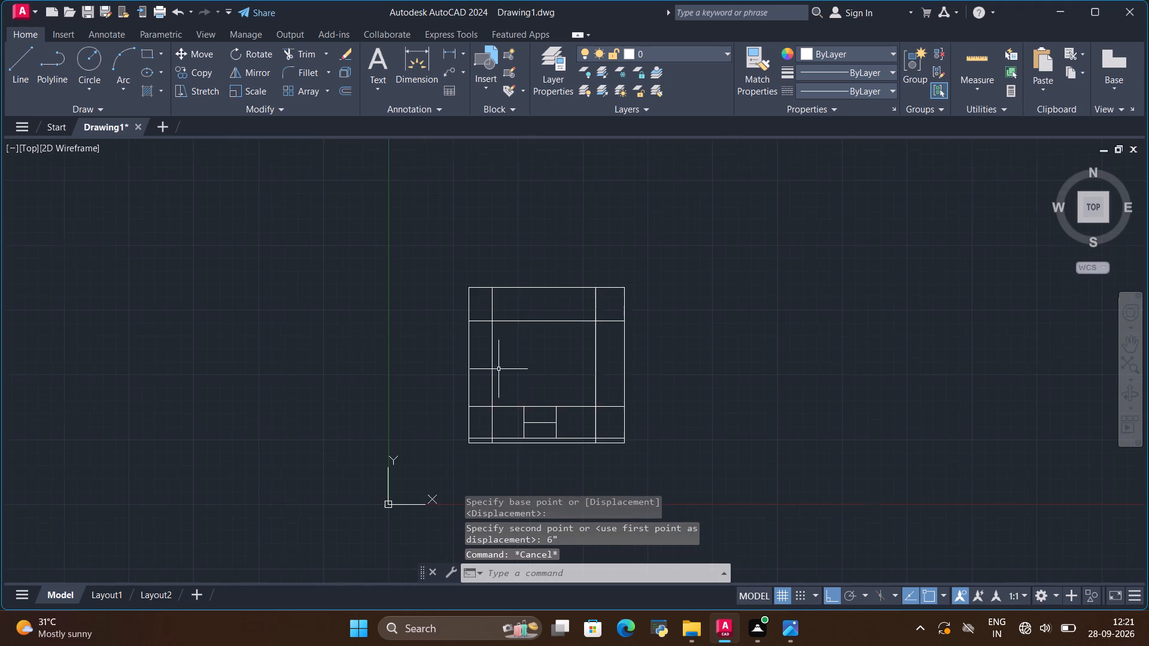
pyautogui.scroll(2, 528, 438)
pyautogui.hotkey('alt', 'Tab')
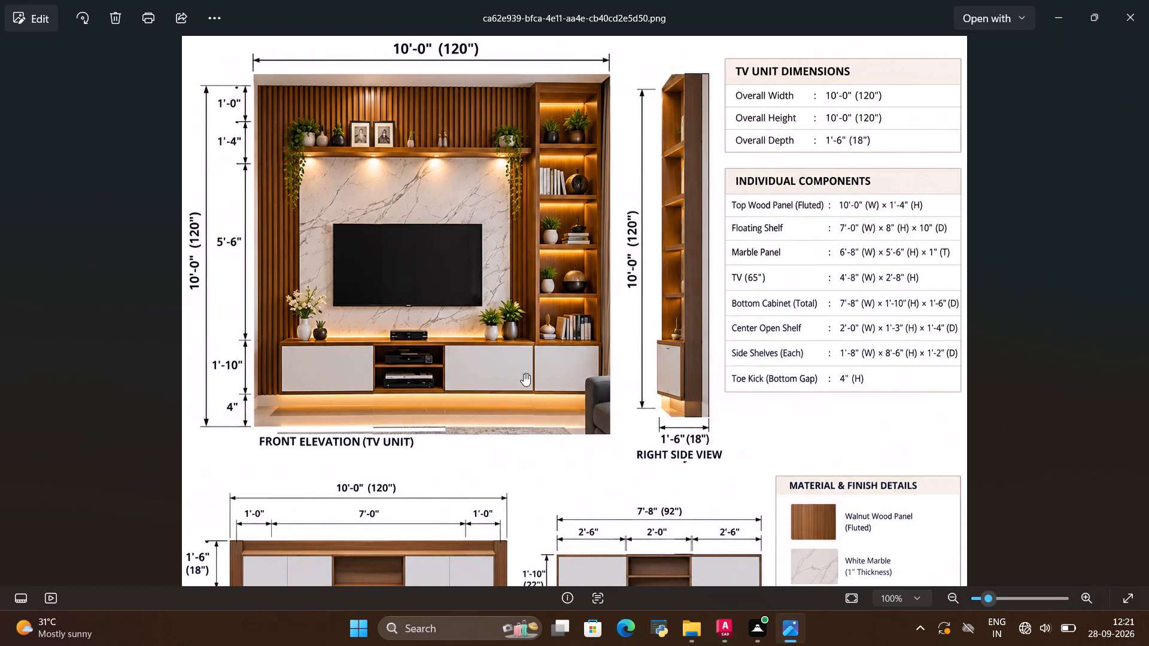
pyautogui.scroll(2, 521, 319)
pyautogui.scroll(-3, 522, 319)
pyautogui.hotkey('alt', 'Tab')
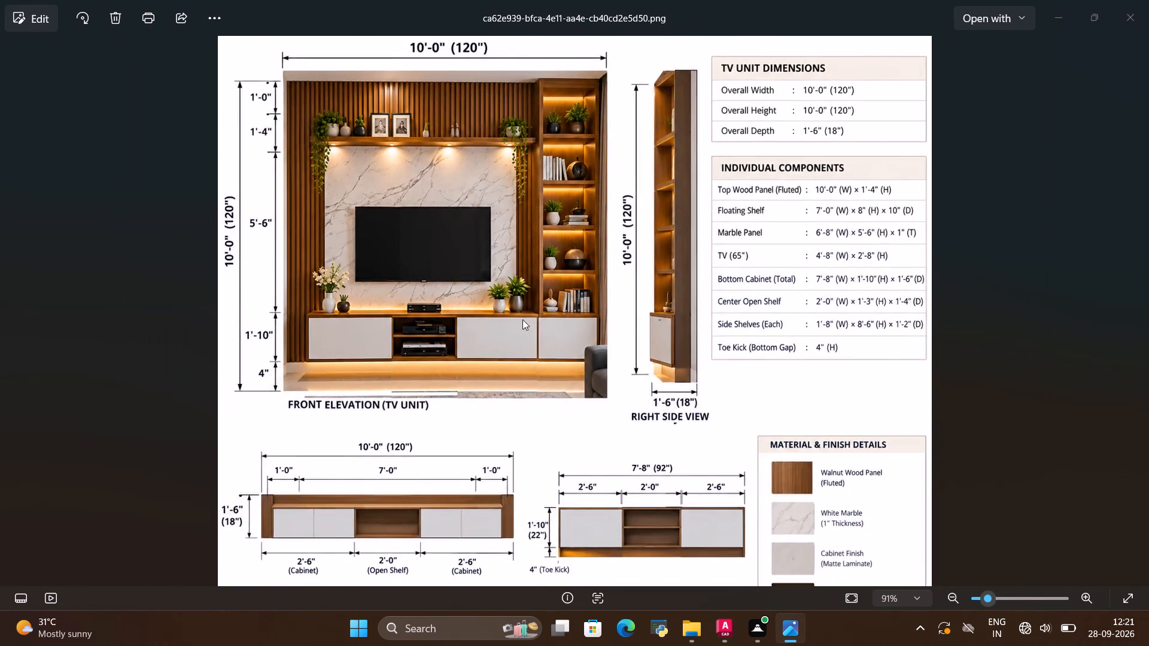
pyautogui.hotkey('alt', 'Tab')
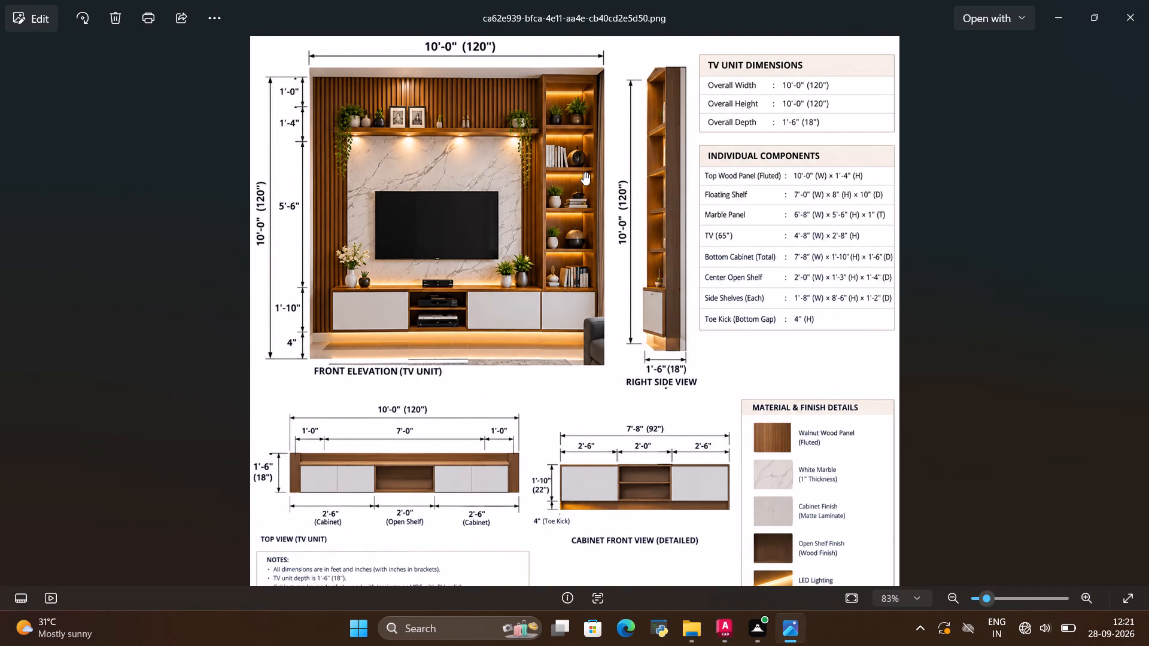
pyautogui.scroll(4, 565, 143)
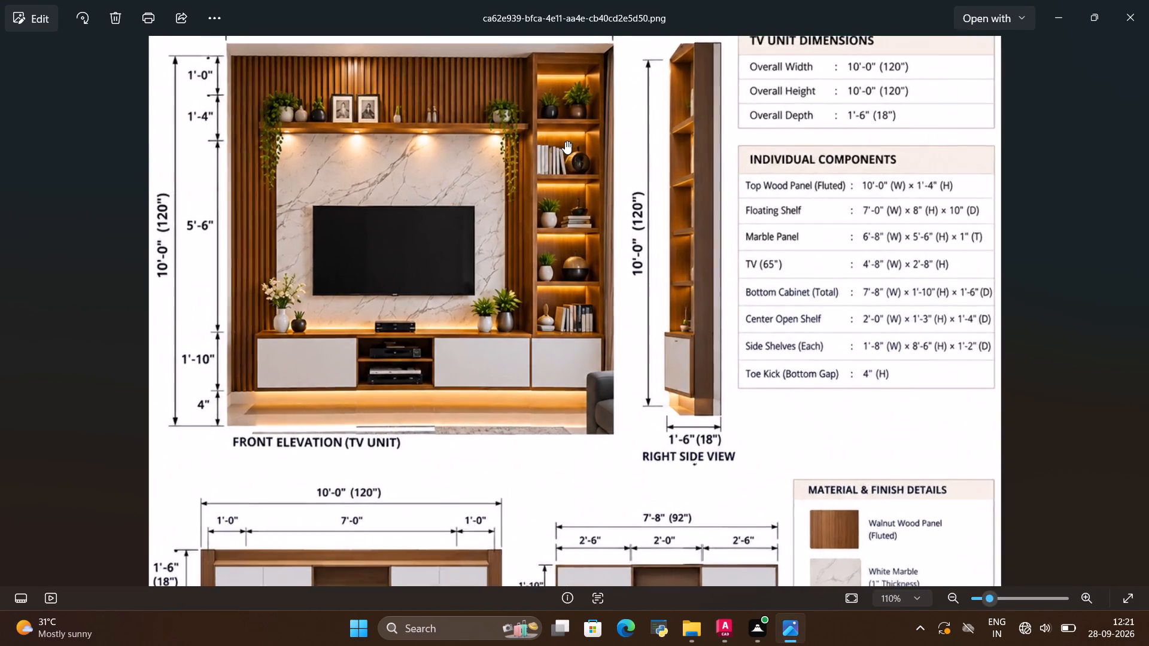
pyautogui.scroll(1, 565, 141)
pyautogui.scroll(-2, 573, 142)
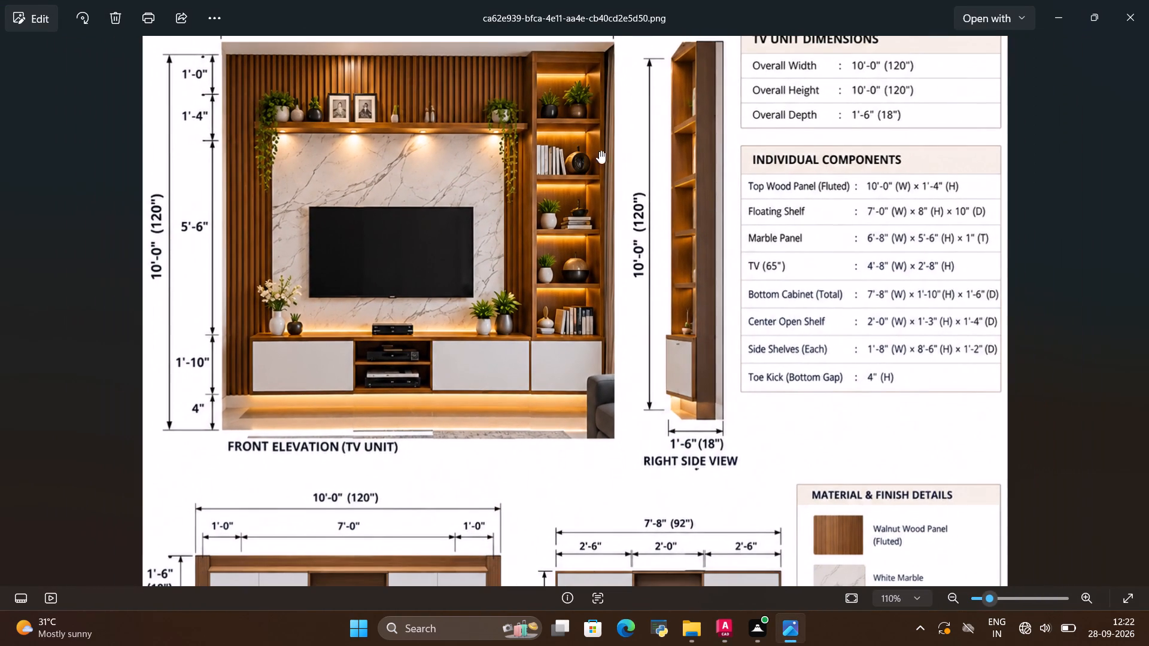
pyautogui.hotkey('alt', 'Tab')
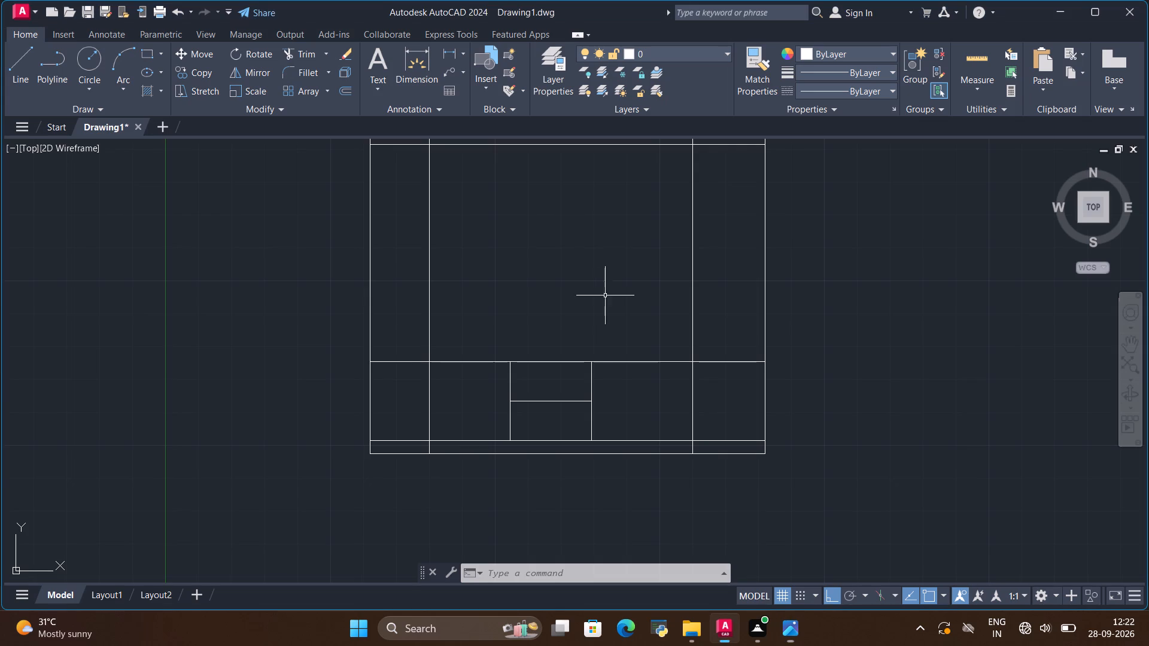
# Trim the upper horizontal line where it crosses the two side columns, keeping only the part between the full-height vertical divisions.
pyautogui.scroll(-2, 734, 313)
pyautogui.scroll(2, 738, 215)
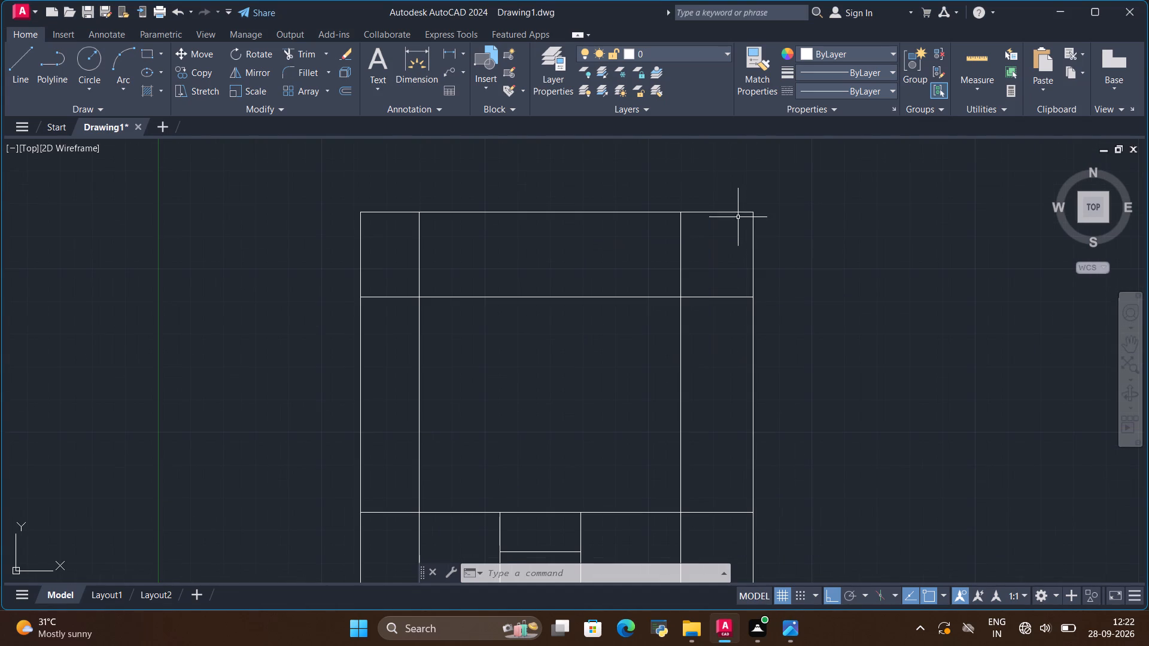
pyautogui.scroll(-1, 739, 261)
pyautogui.hotkey('alt', 'Tab')
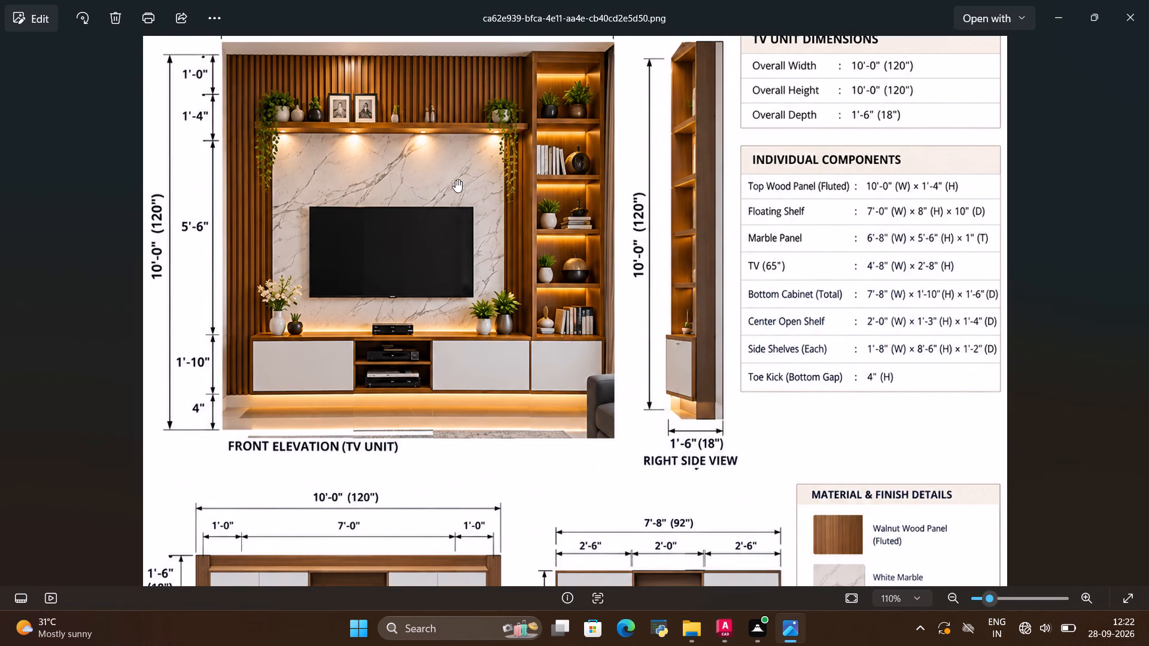
pyautogui.hotkey('alt', 'Tab')
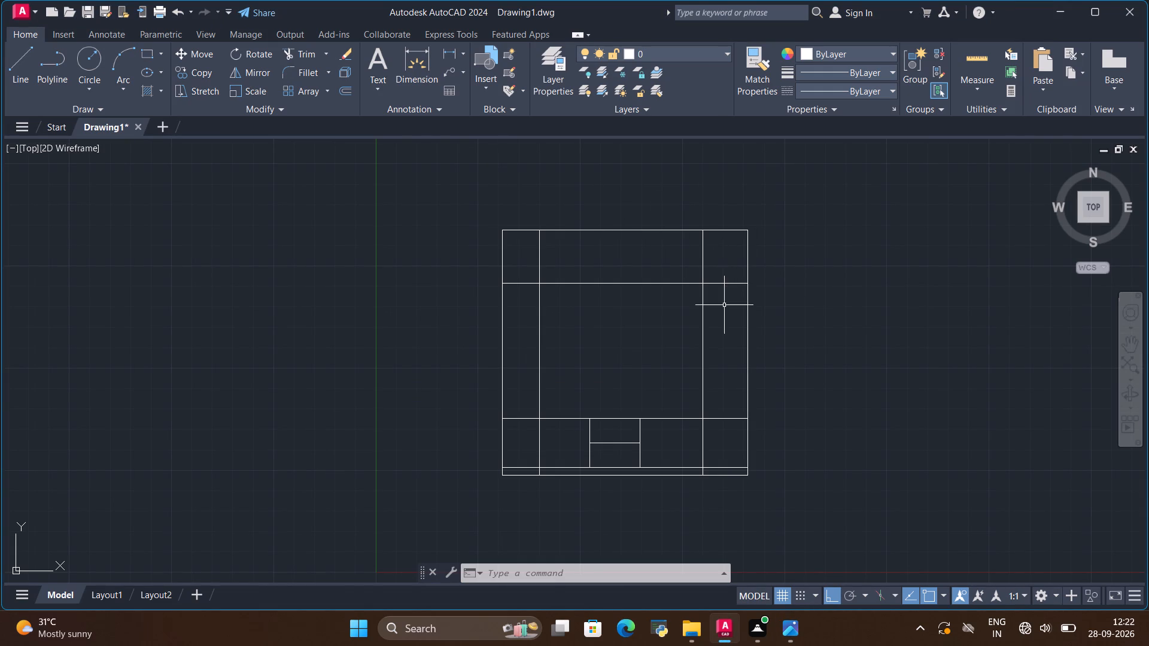
pyautogui.hotkey('alt', 'Tab')
pyautogui.hotkey('alt', 'Tab')
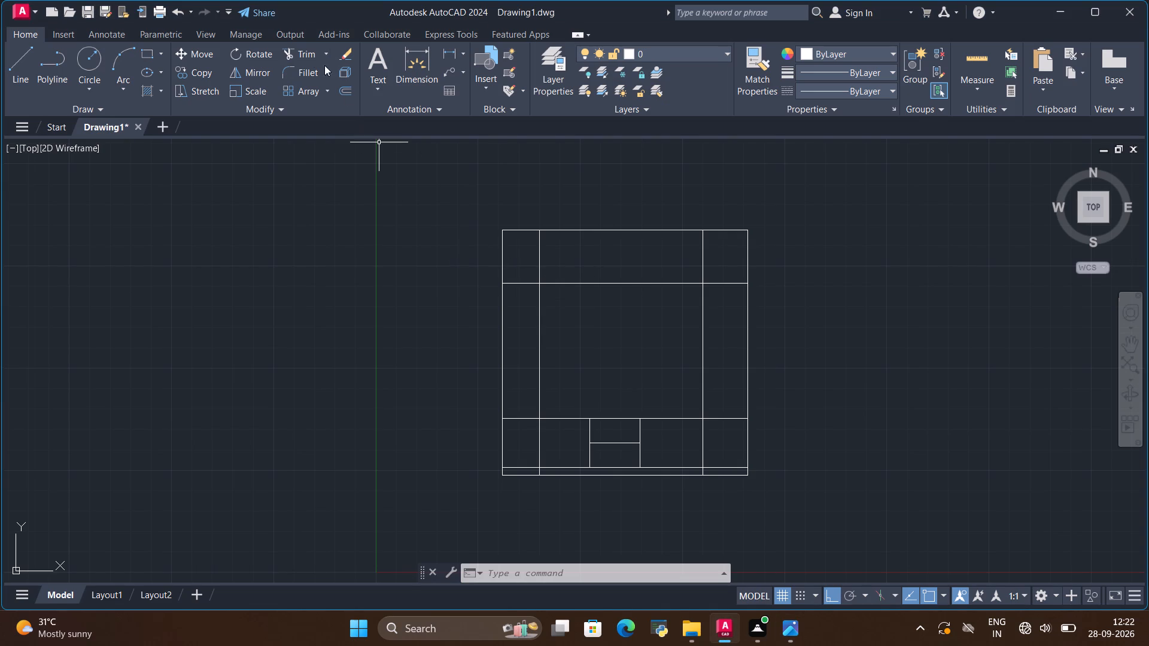
pyautogui.click(315, 54)
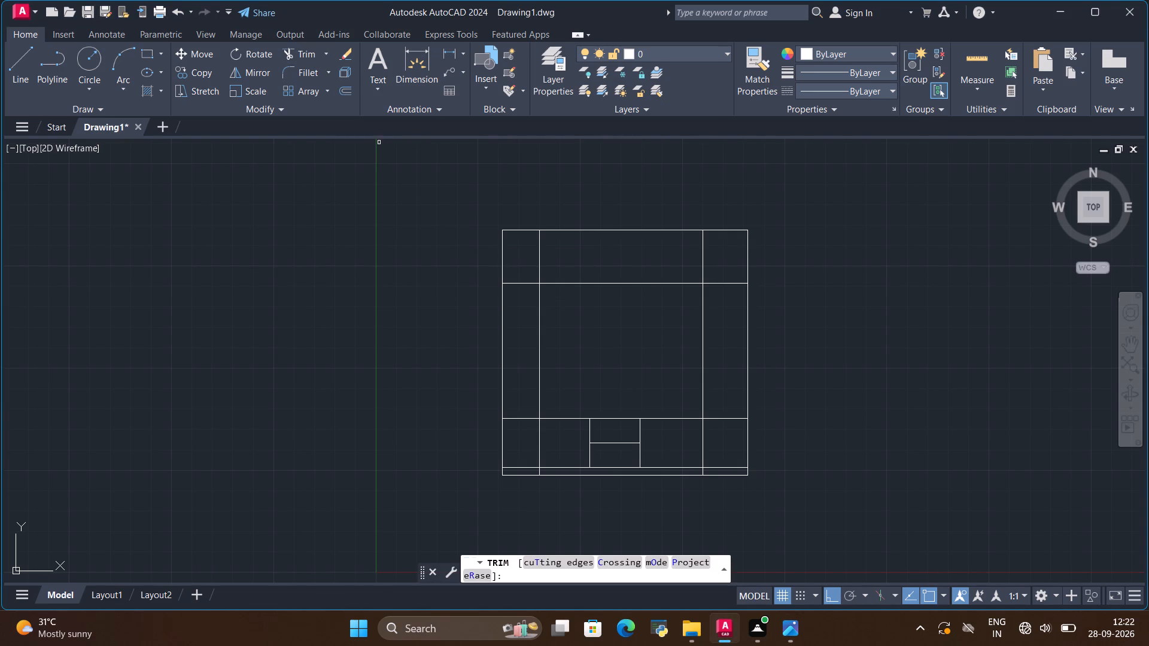
pyautogui.scroll(3, 496, 251)
pyautogui.moveTo(564, 322); pyautogui.dragTo(576, 397)
pyautogui.scroll(-4, 420, 302)
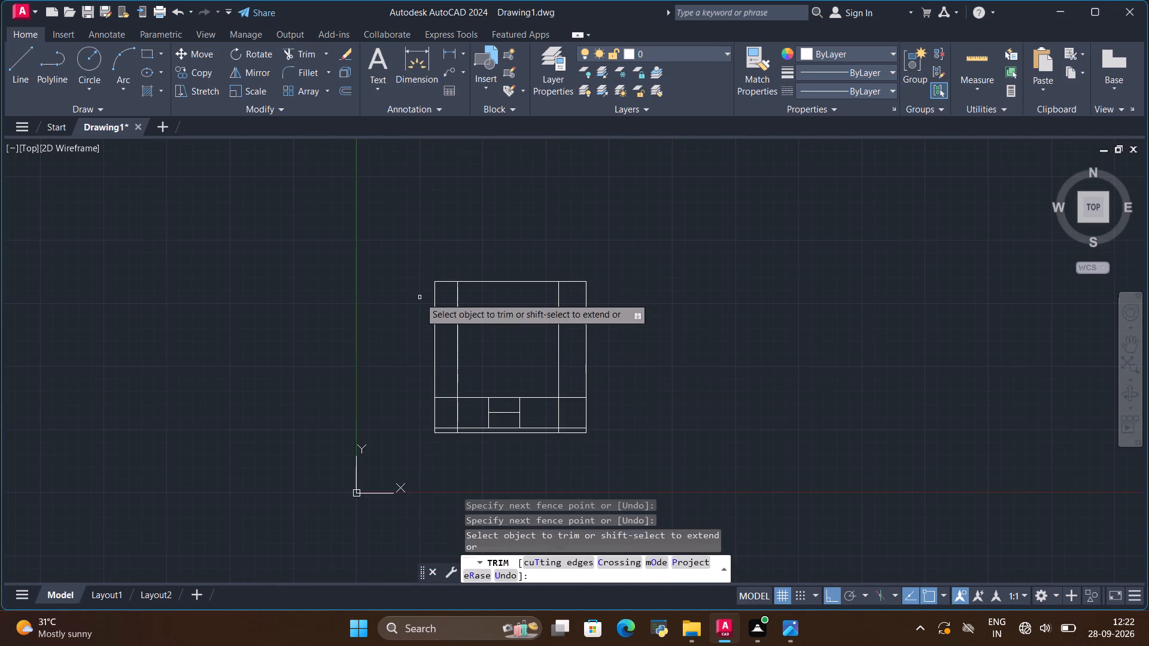
pyautogui.scroll(3, 592, 333)
pyautogui.moveTo(528, 247); pyautogui.dragTo(531, 270)
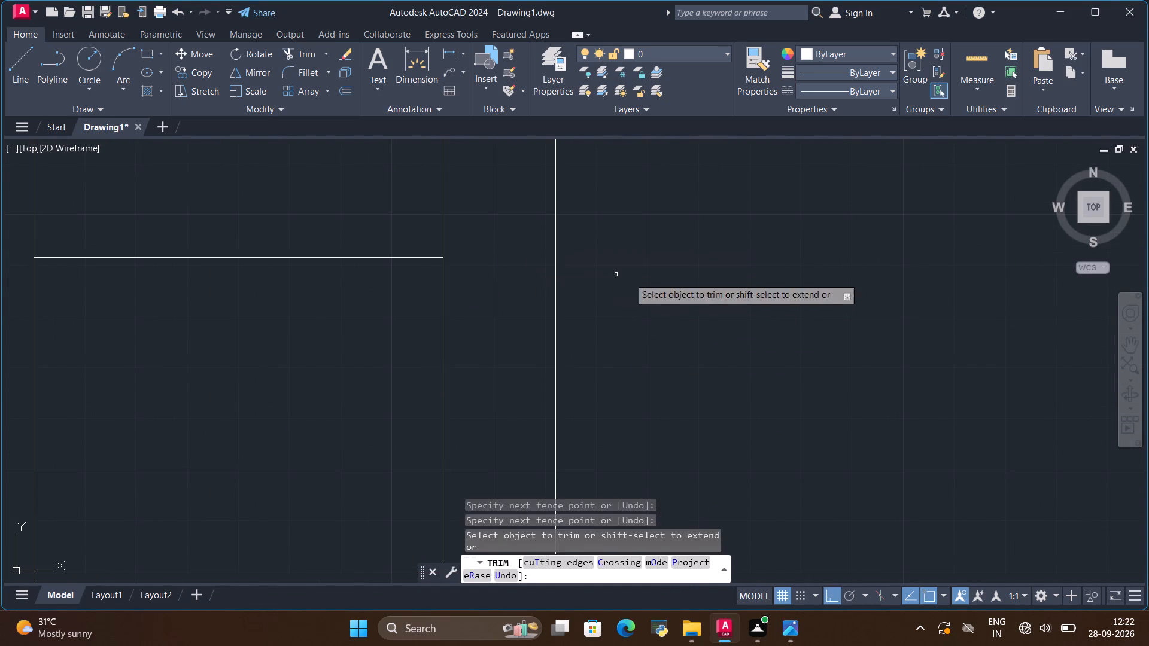
pyautogui.scroll(-4, 662, 287)
pyautogui.scroll(3, 673, 291)
pyautogui.scroll(-1, 674, 290)
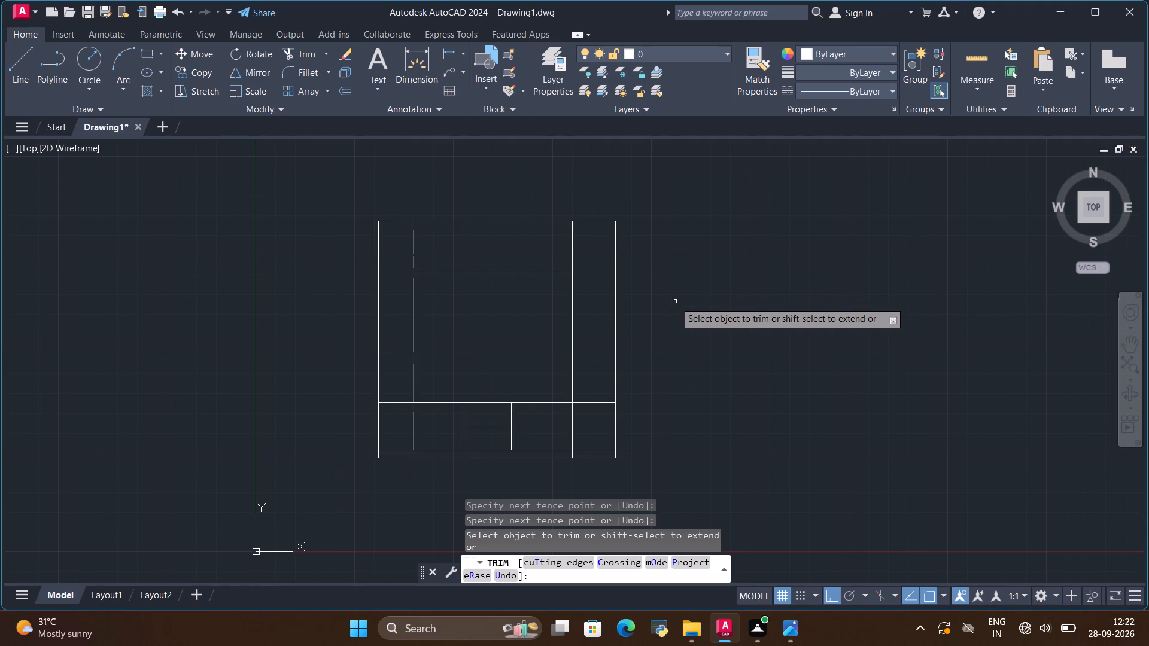
pyautogui.hotkey('alt', 'Tab')
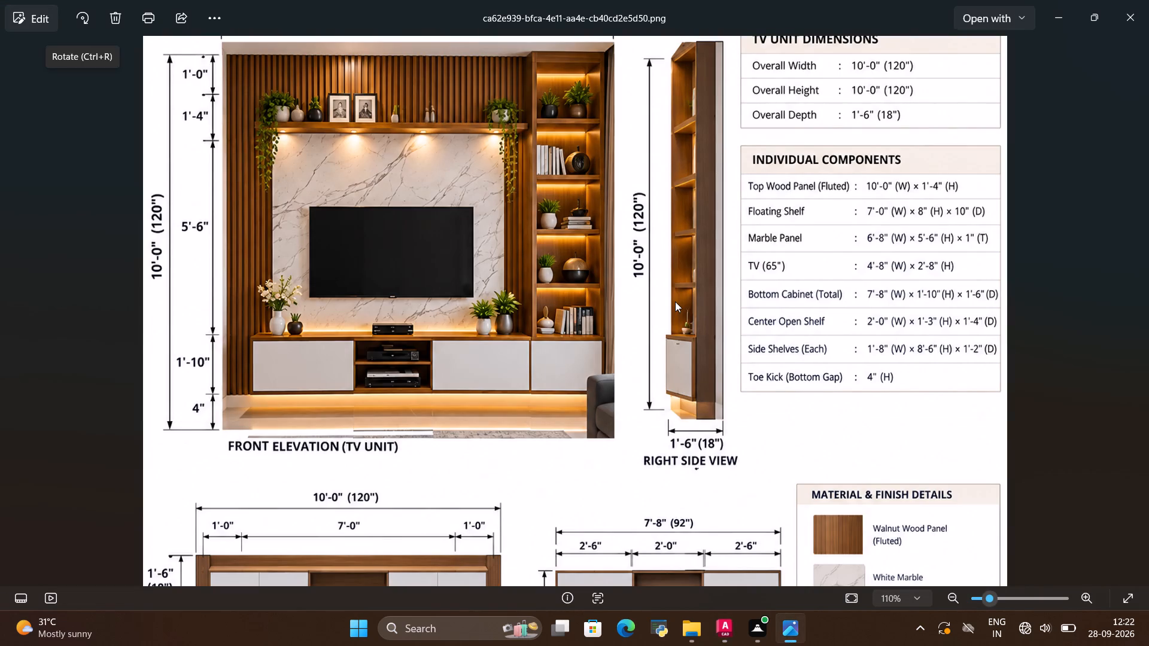
pyautogui.hotkey('alt', 'Tab')
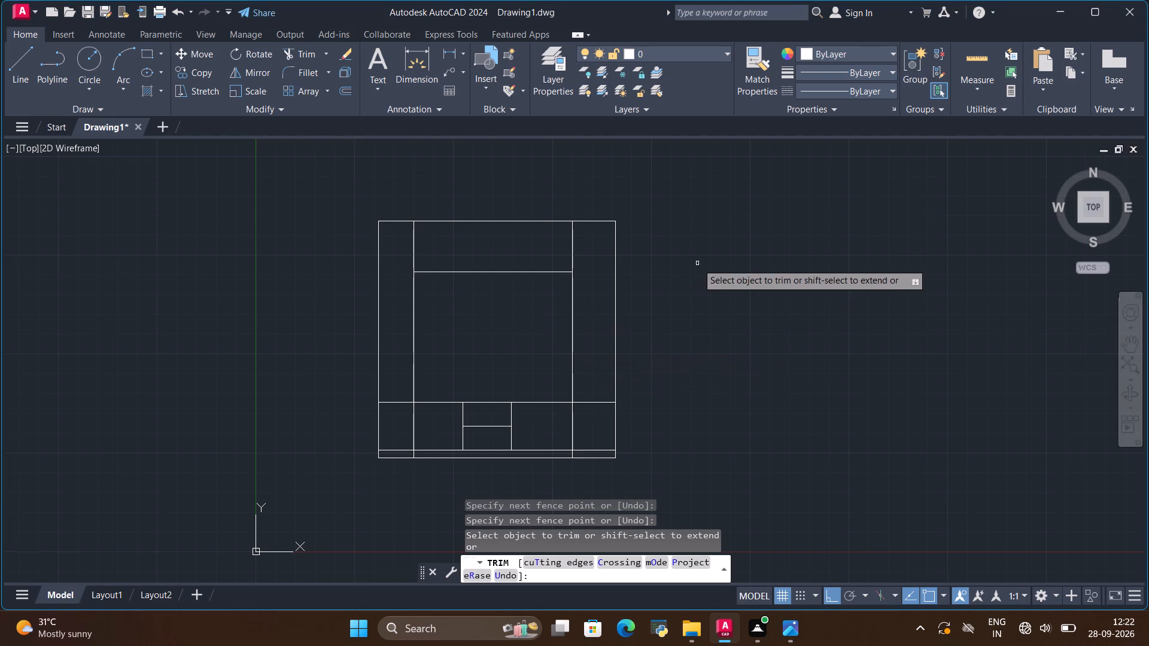
pyautogui.press('space')
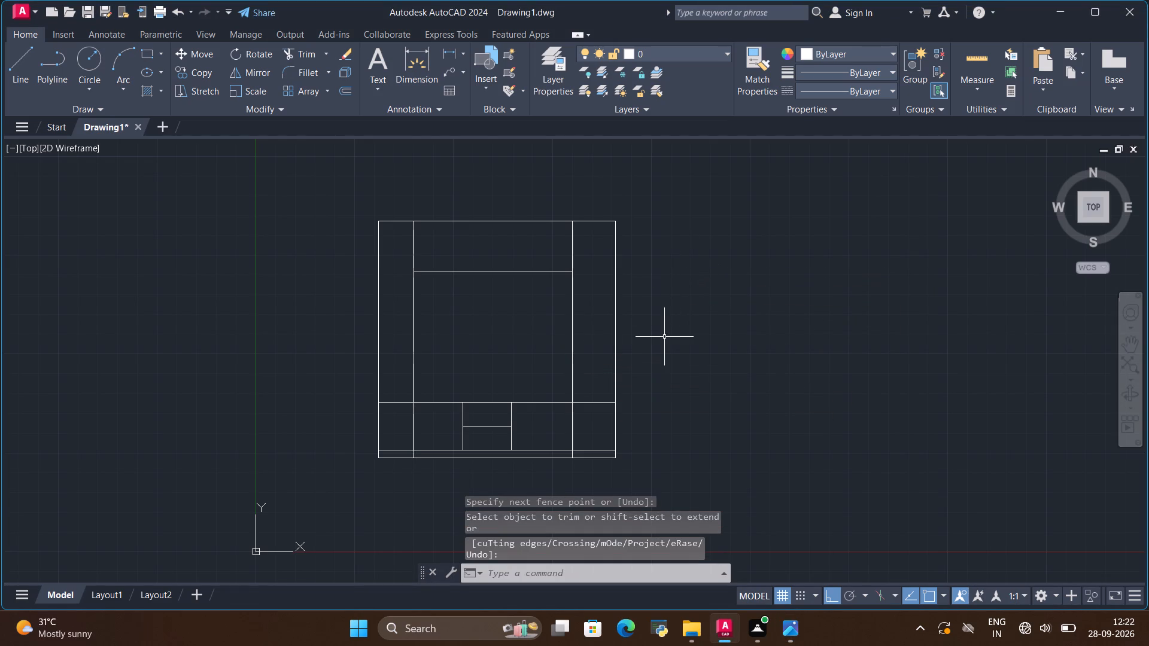
# Draw a line across the top of the side shelf column, from the division's upper end to the unit's outer corner.
pyautogui.hotkey('alt', 'Tab')
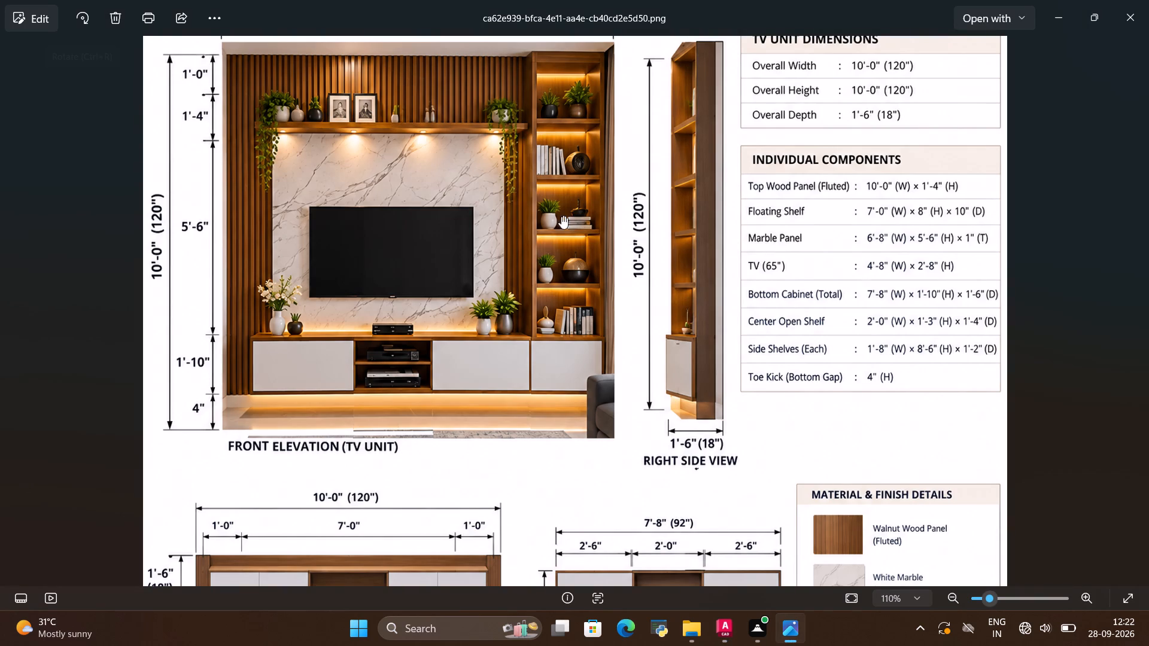
pyautogui.hotkey('alt', 'Tab')
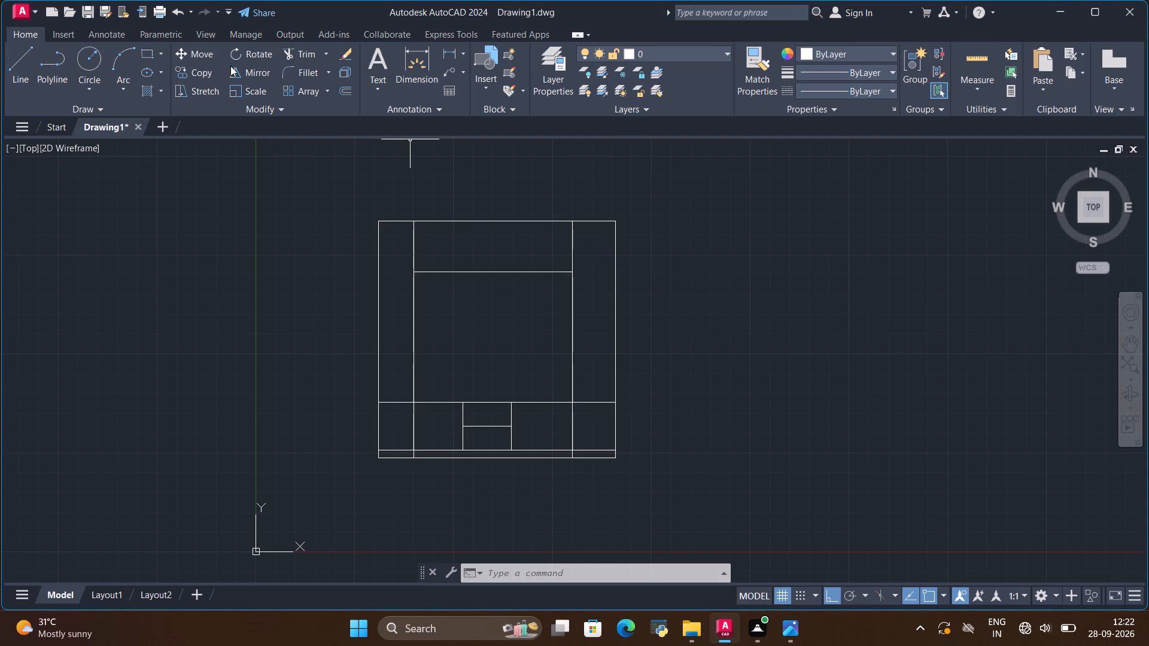
pyautogui.click(22, 63)
pyautogui.scroll(1, 630, 288)
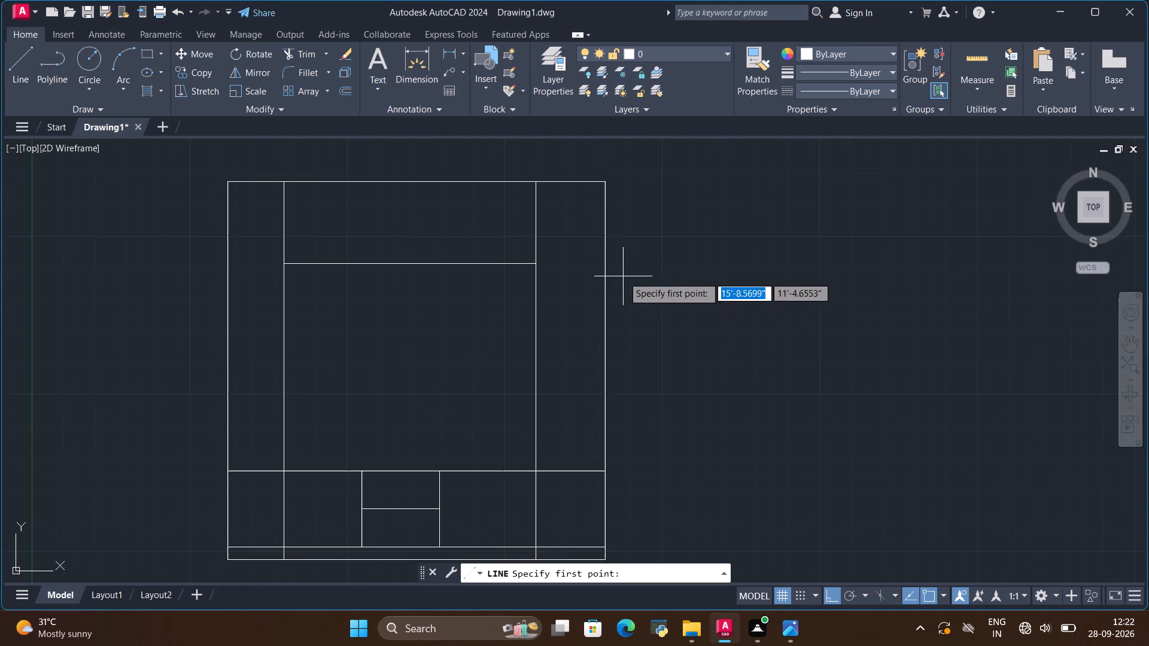
pyautogui.scroll(2, 566, 177)
pyautogui.click(482, 191)
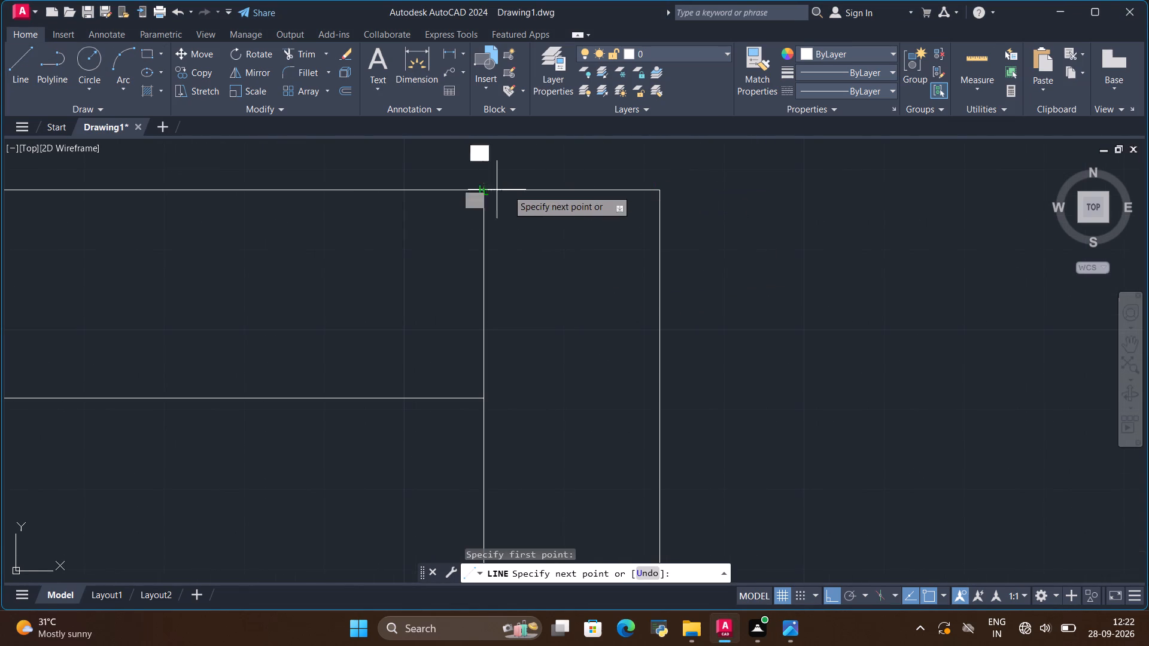
pyautogui.click(660, 190)
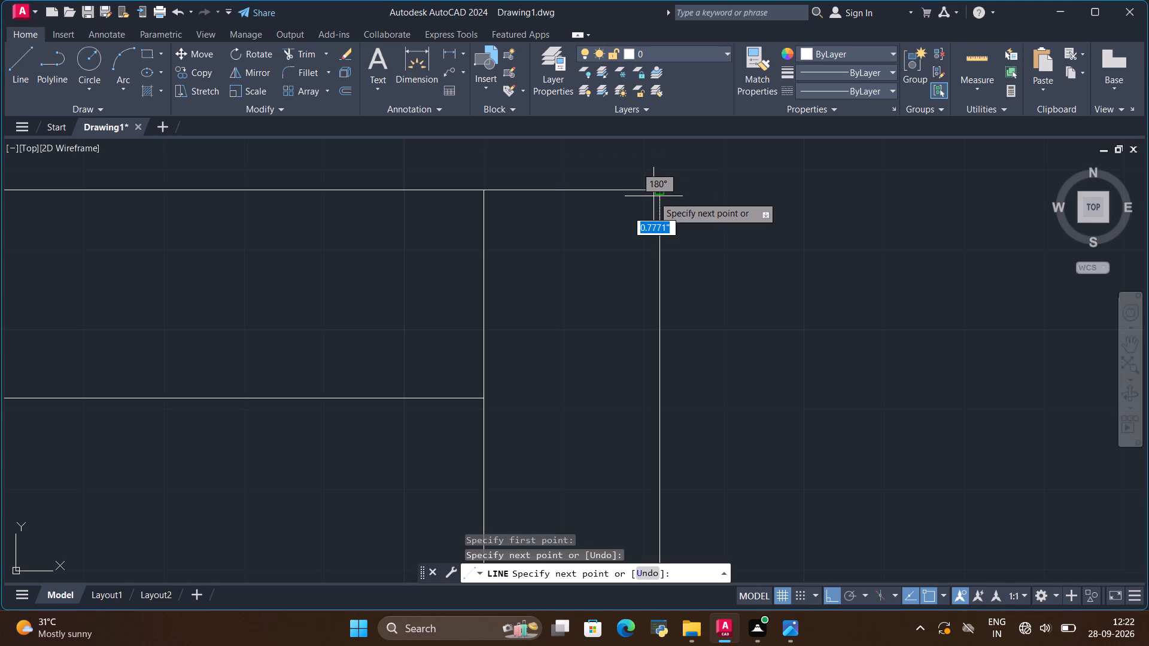
pyautogui.press('Escape')
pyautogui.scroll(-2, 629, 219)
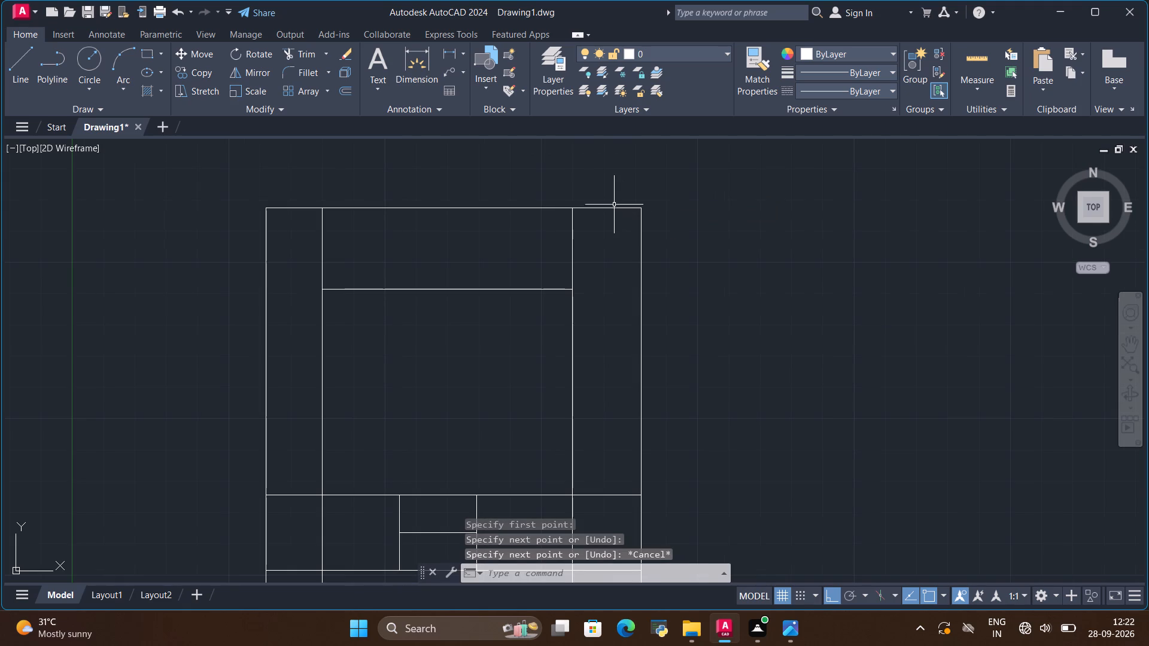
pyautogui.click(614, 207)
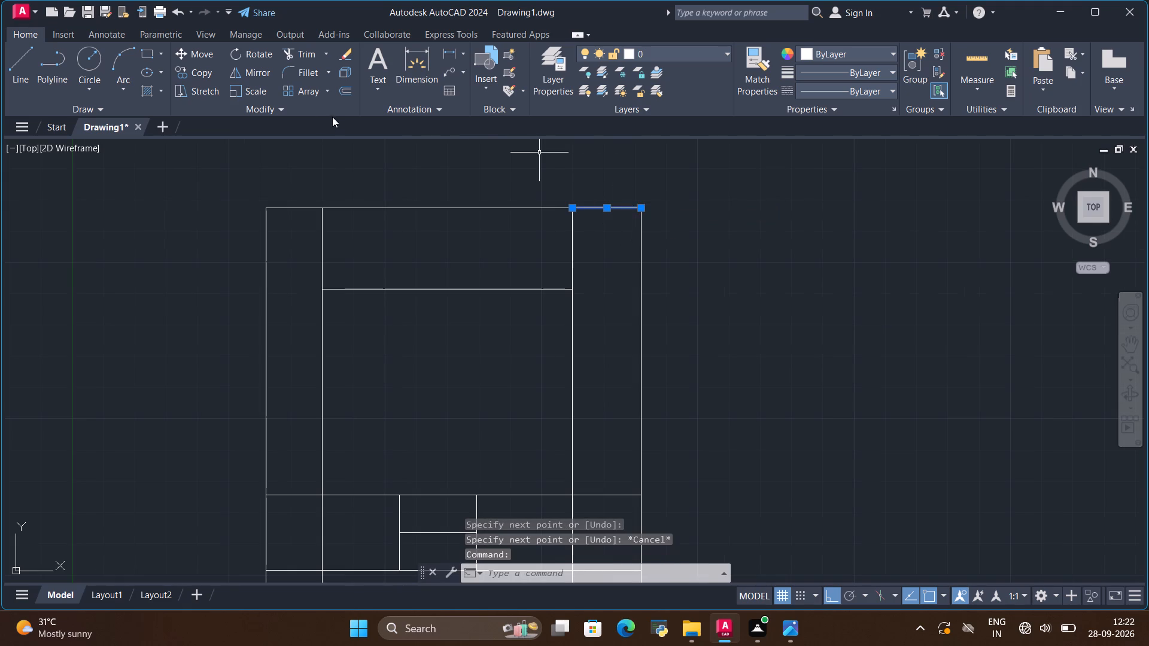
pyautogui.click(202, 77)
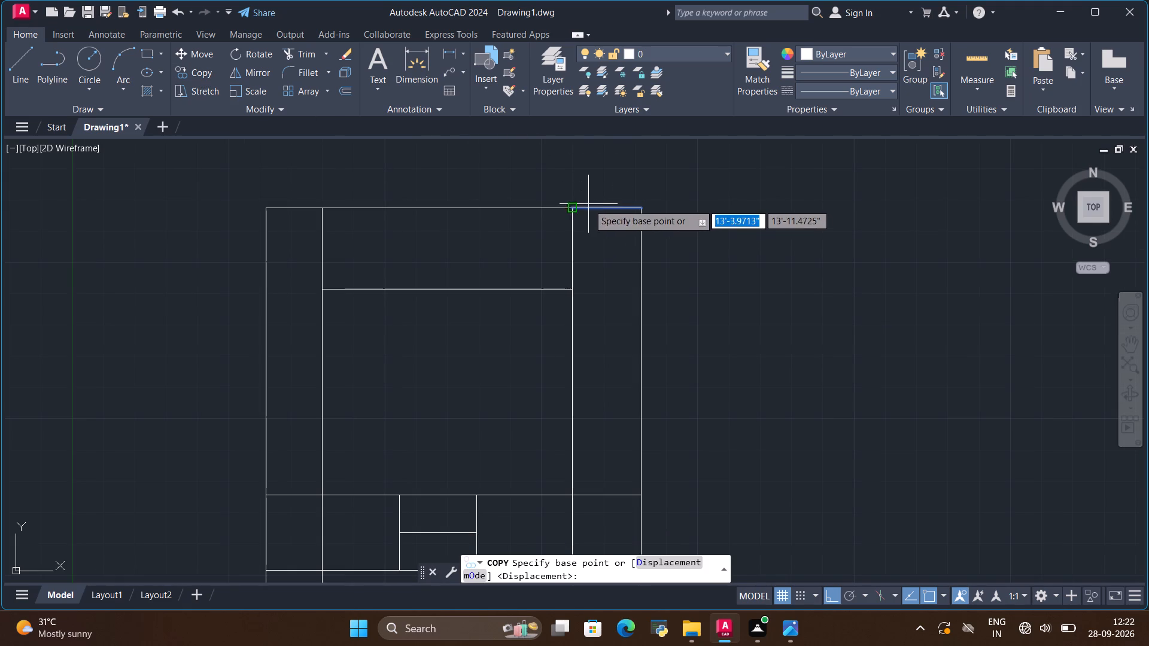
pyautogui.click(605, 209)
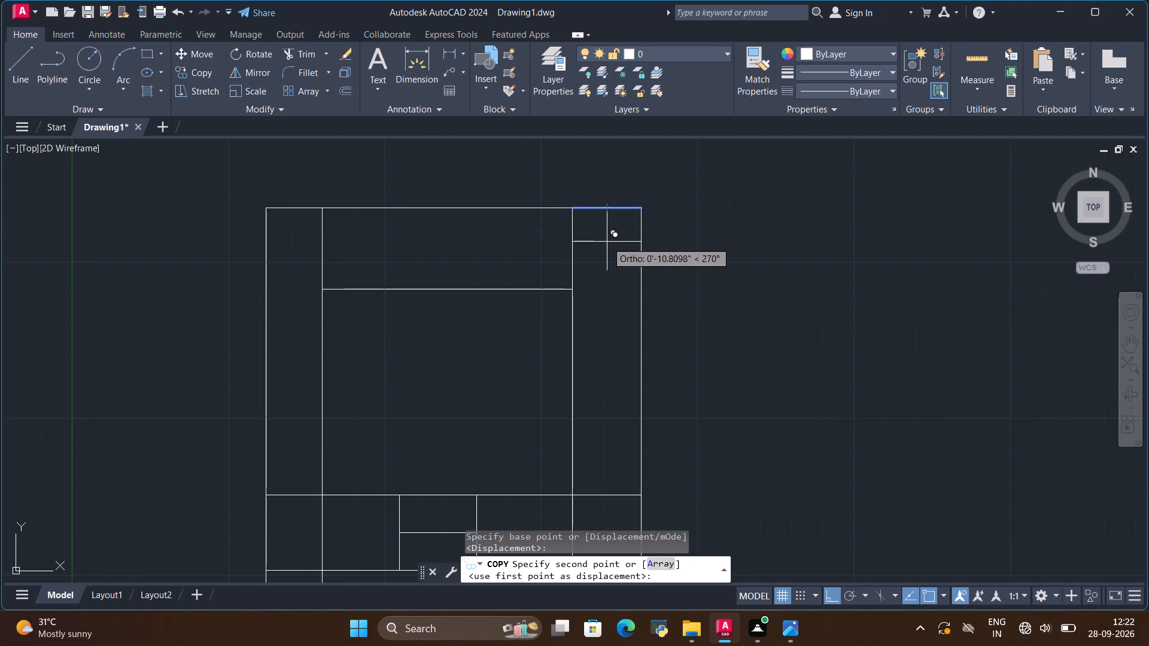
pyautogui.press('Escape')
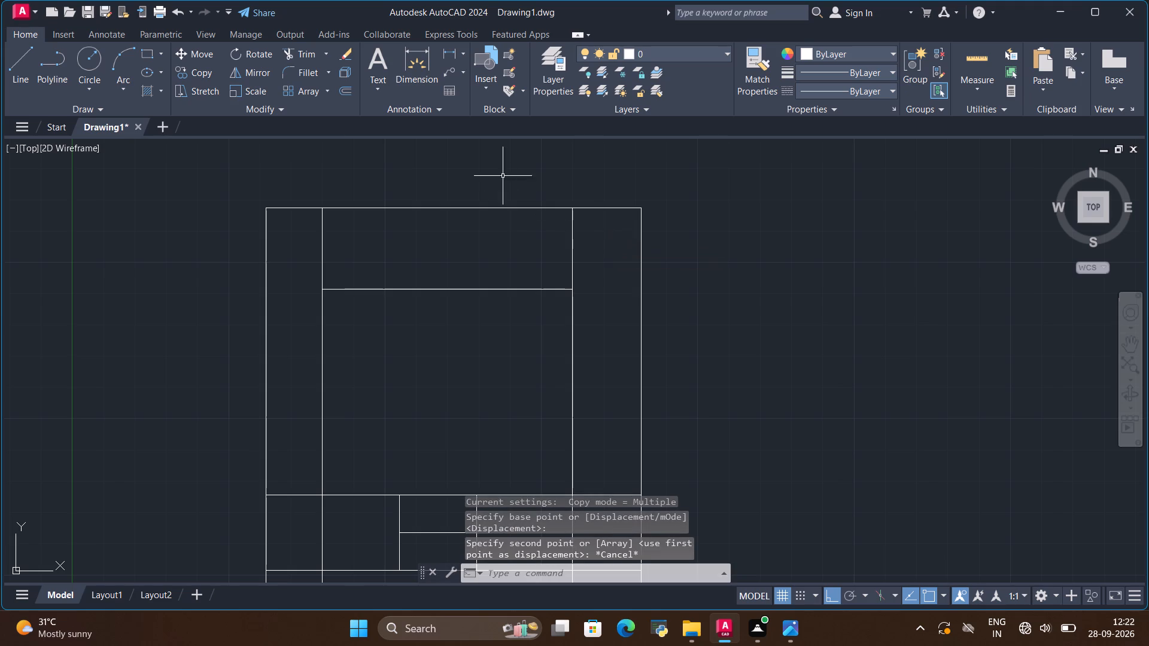
# Measure the side shelf column's height from the midpoint of its top line down to the bottom cabinet's top edge.
pyautogui.click(411, 65)
pyautogui.click(603, 205)
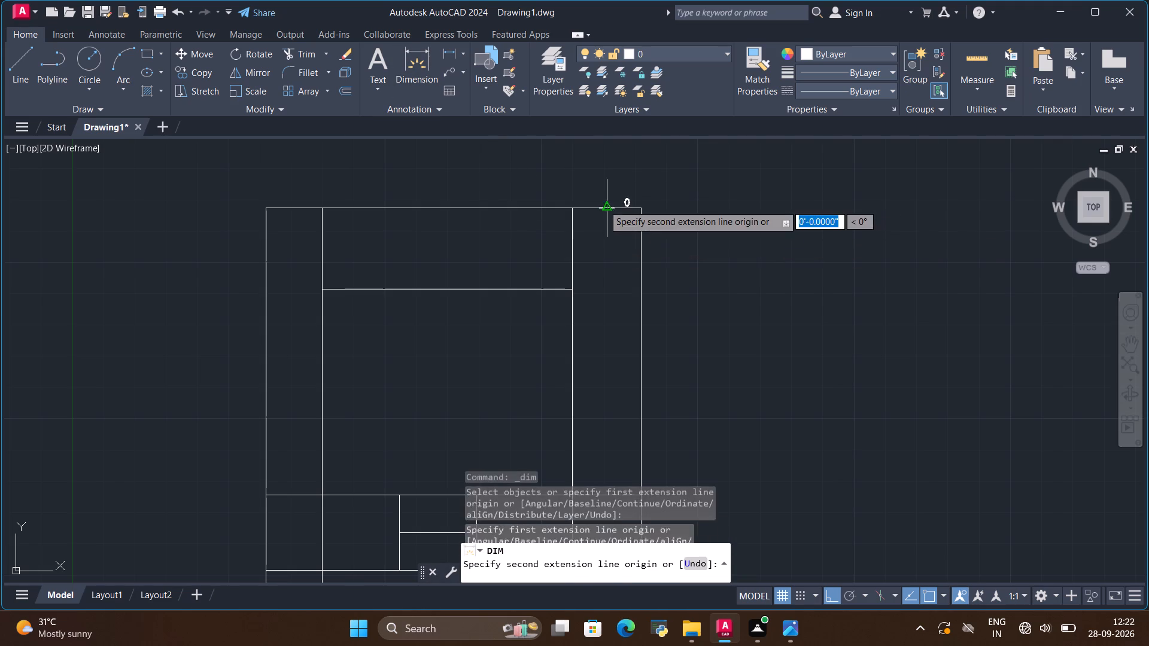
pyautogui.scroll(-3, 613, 378)
pyautogui.scroll(7, 611, 401)
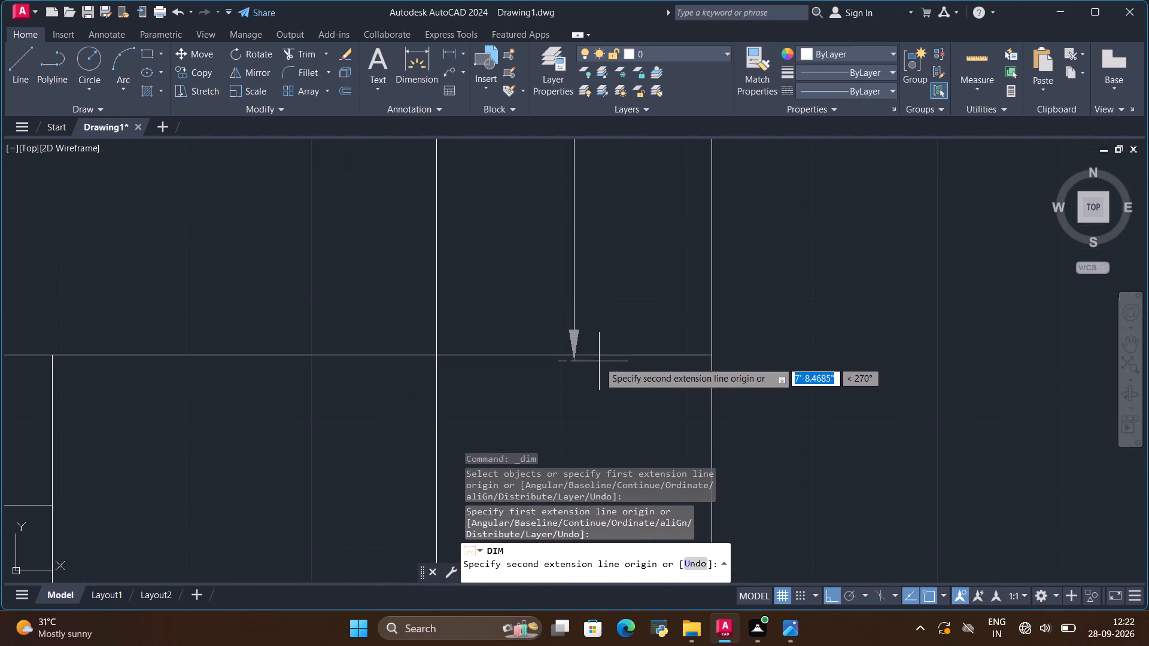
pyautogui.scroll(-3, 597, 355)
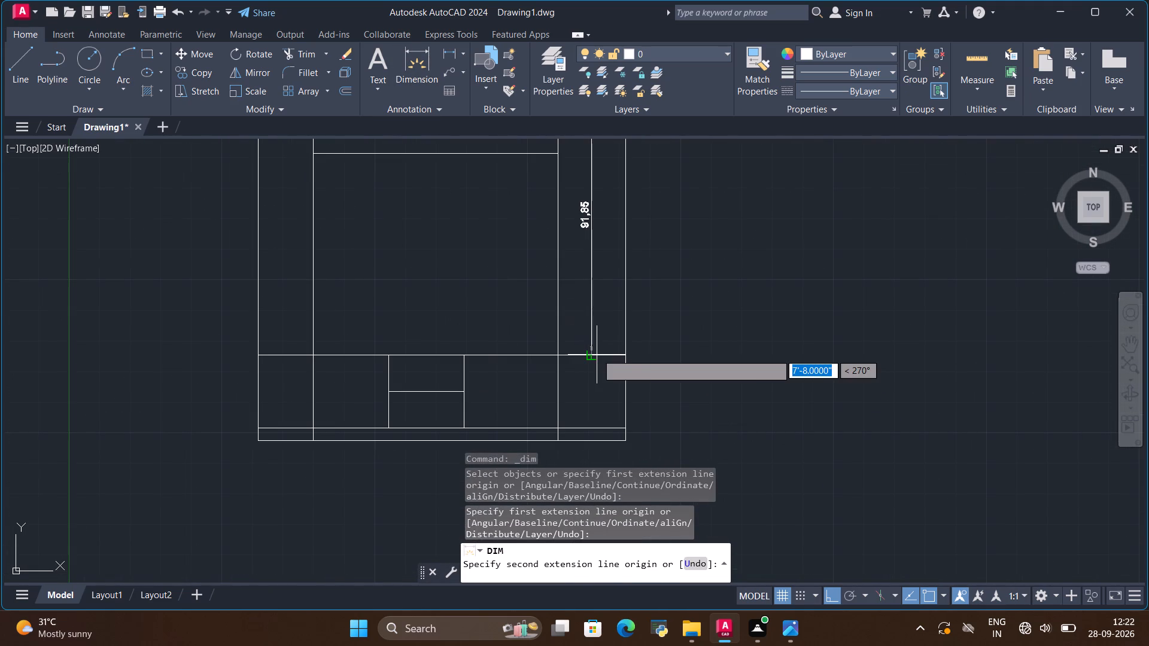
pyautogui.scroll(1, 597, 354)
pyautogui.scroll(-1, 597, 354)
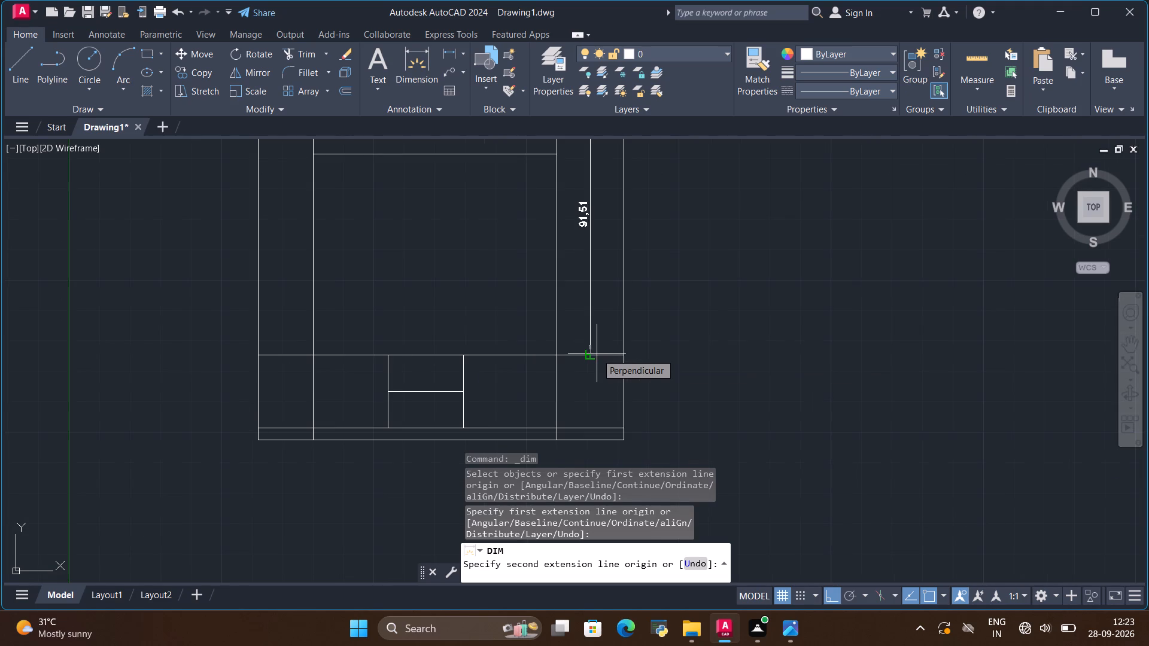
pyautogui.press('Escape')
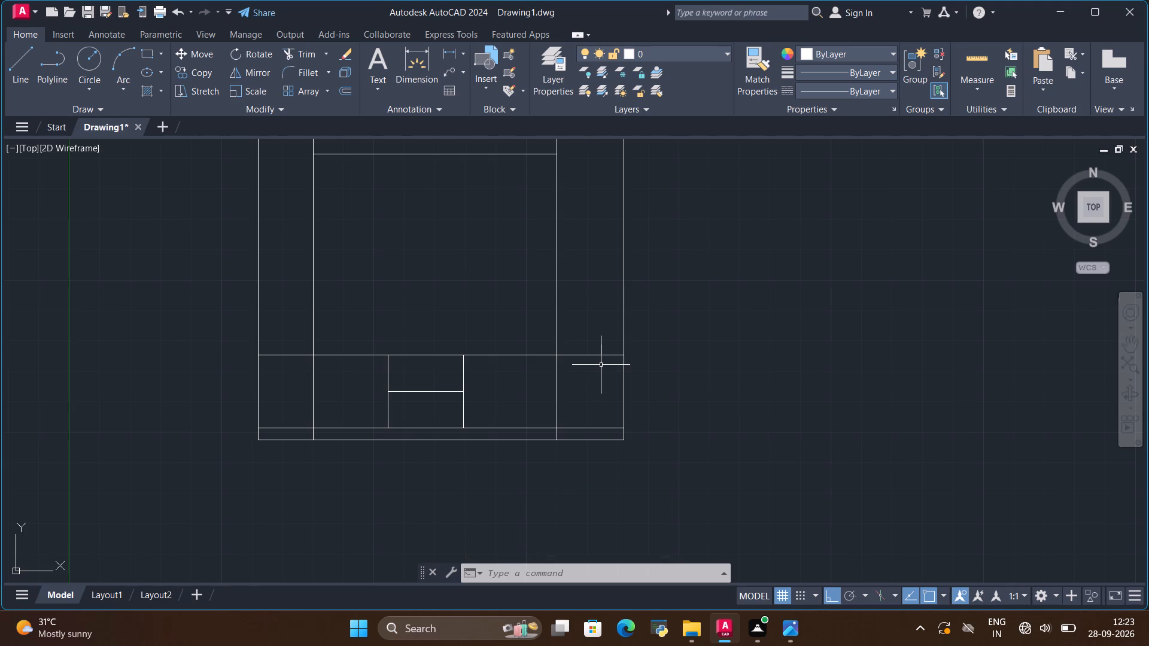
# Copy the side shelf column's top line 18.2" straight down as the first shelf.
pyautogui.scroll(-2, 633, 231)
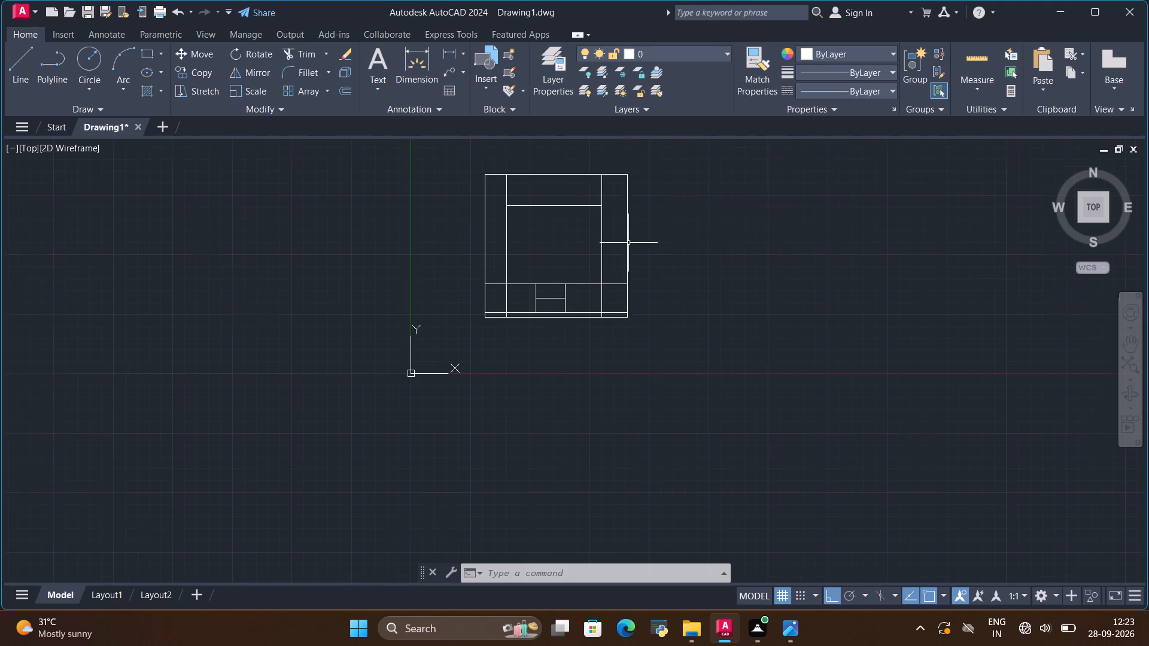
pyautogui.scroll(4, 606, 168)
pyautogui.click(621, 190)
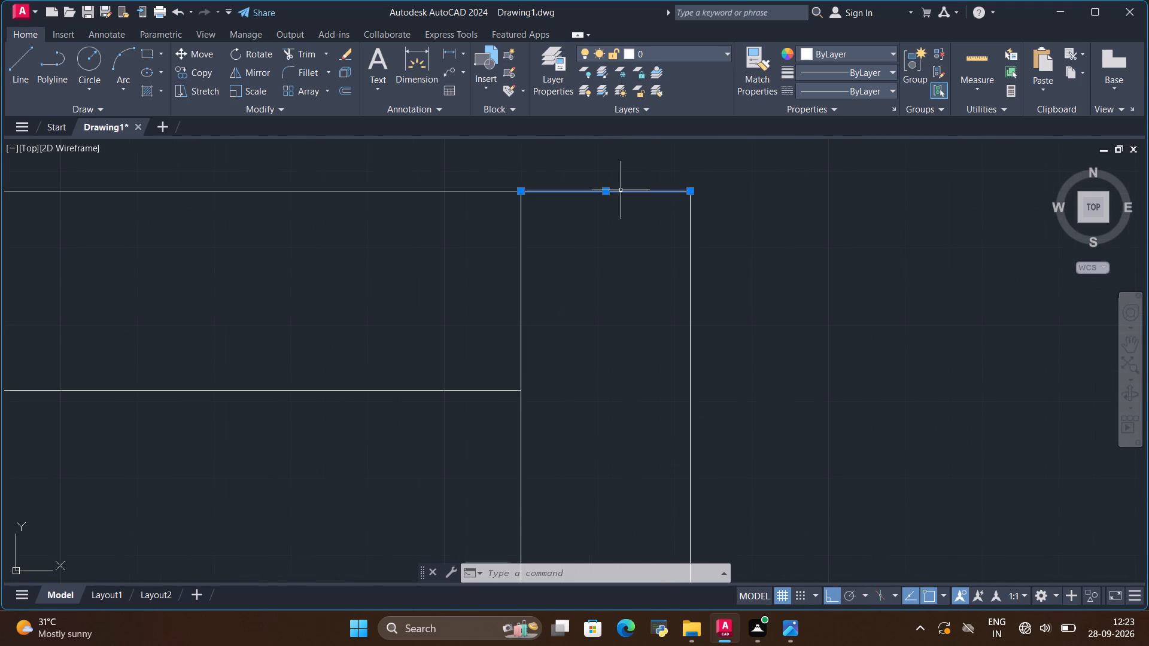
pyautogui.click(198, 74)
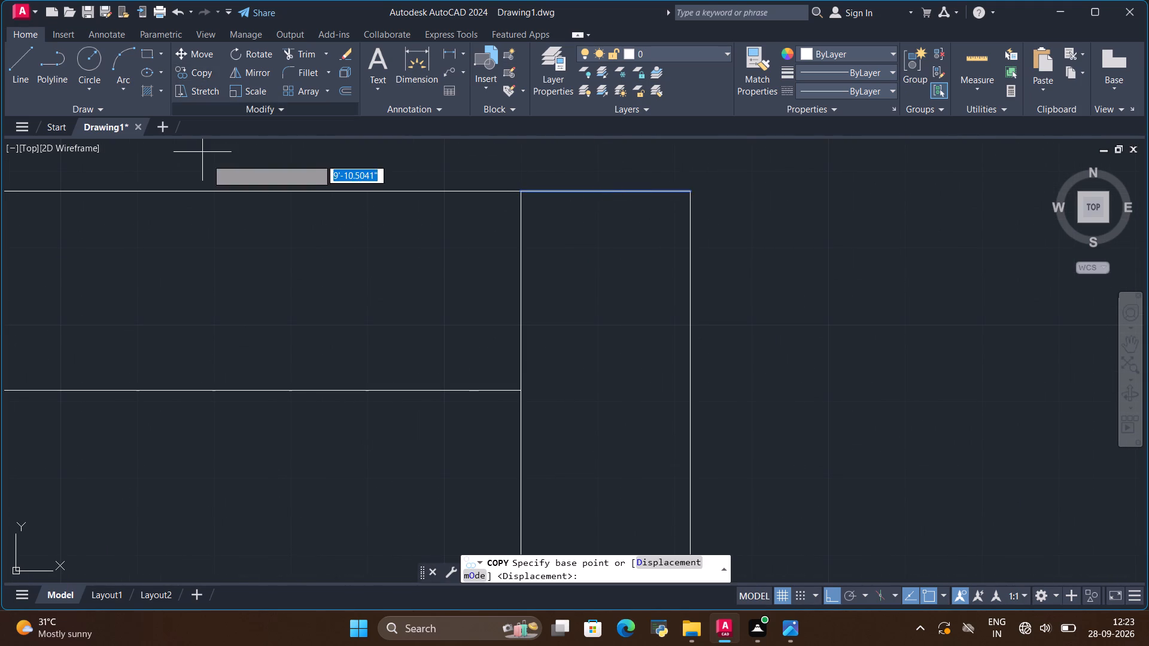
pyautogui.click(605, 192)
pyautogui.press('BackSpace')
pyautogui.press('BackSpace')
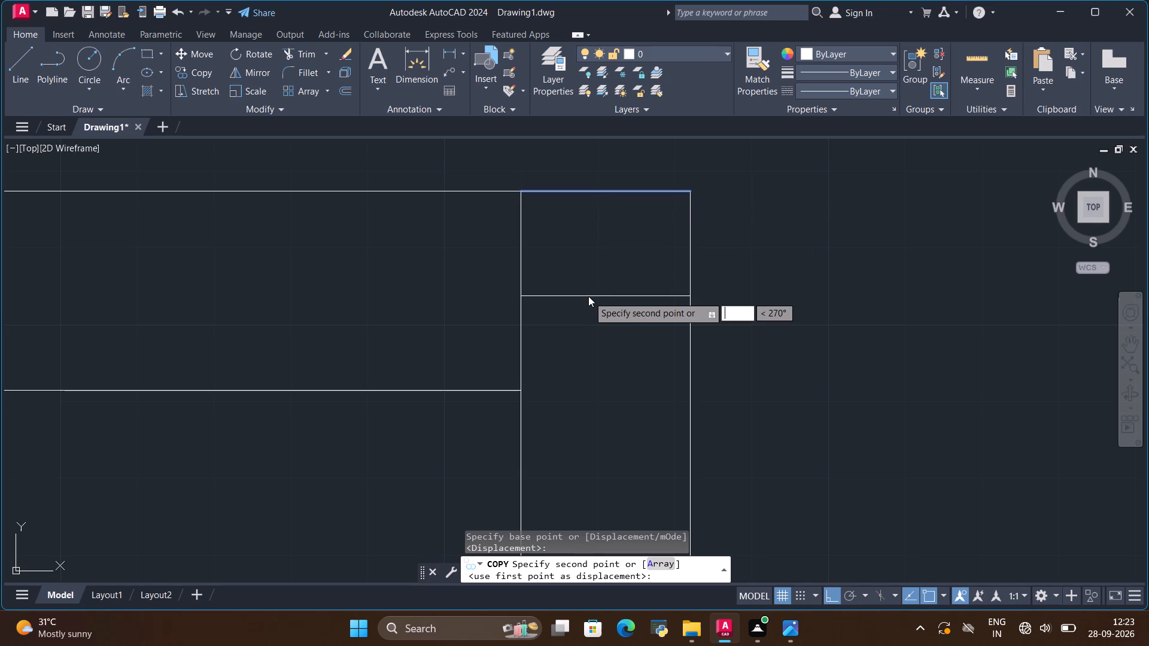
pyautogui.write('18')
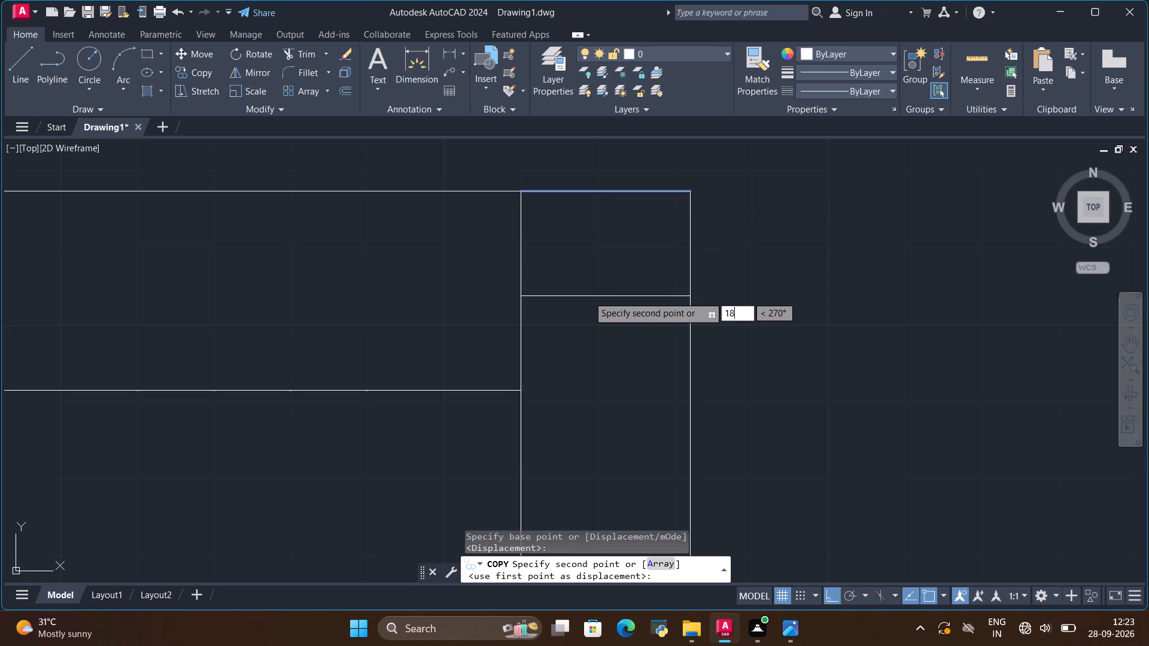
pyautogui.hotkey('shift', '"')
pyautogui.press('BackSpace')
pyautogui.write('.2')
pyautogui.hotkey('shift', '"')
pyautogui.press('Return')
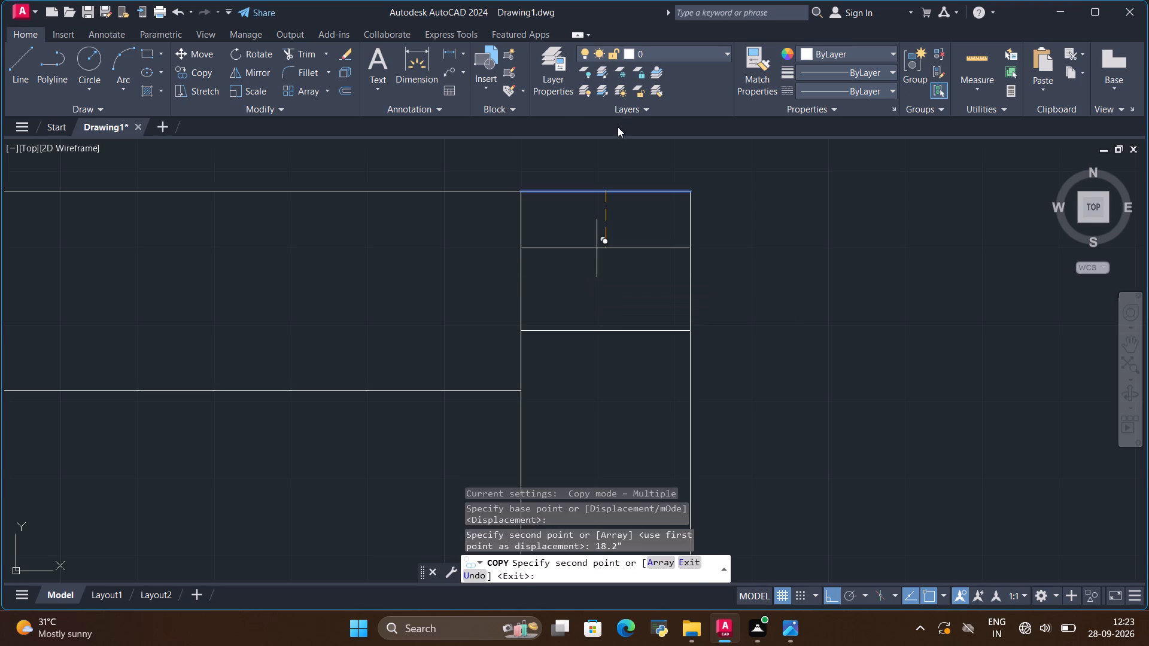
pyautogui.press('Escape')
# Copy the side column's first shelf line 18.2" straight down from its midpoint as the second shelf.
pyautogui.click(567, 331)
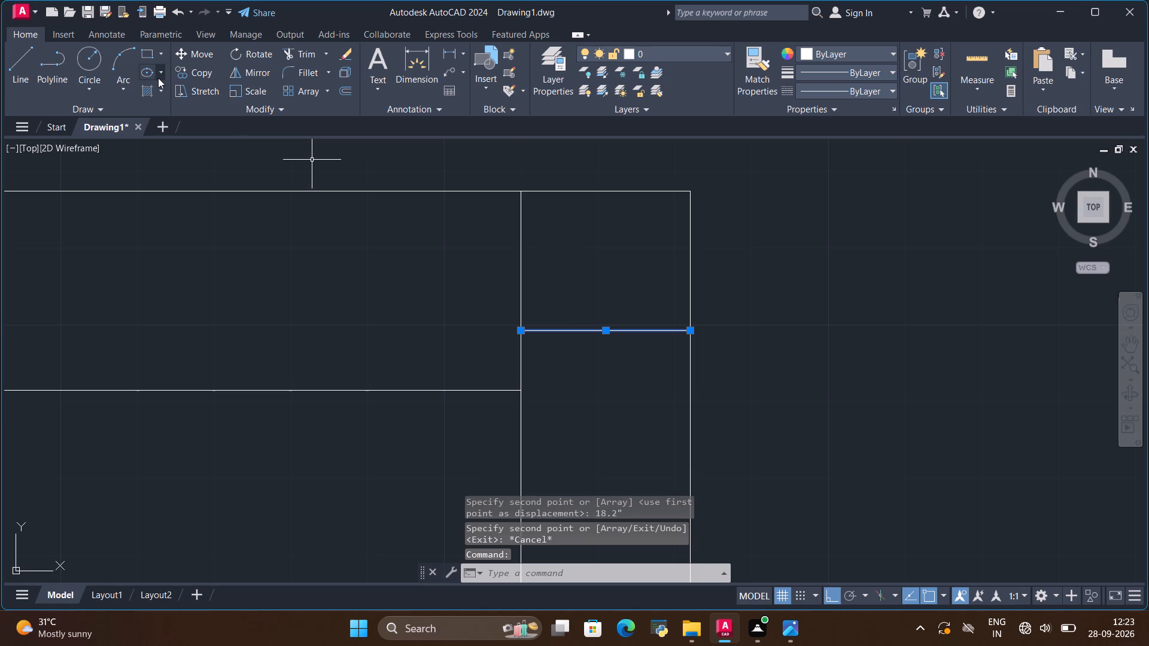
pyautogui.click(201, 68)
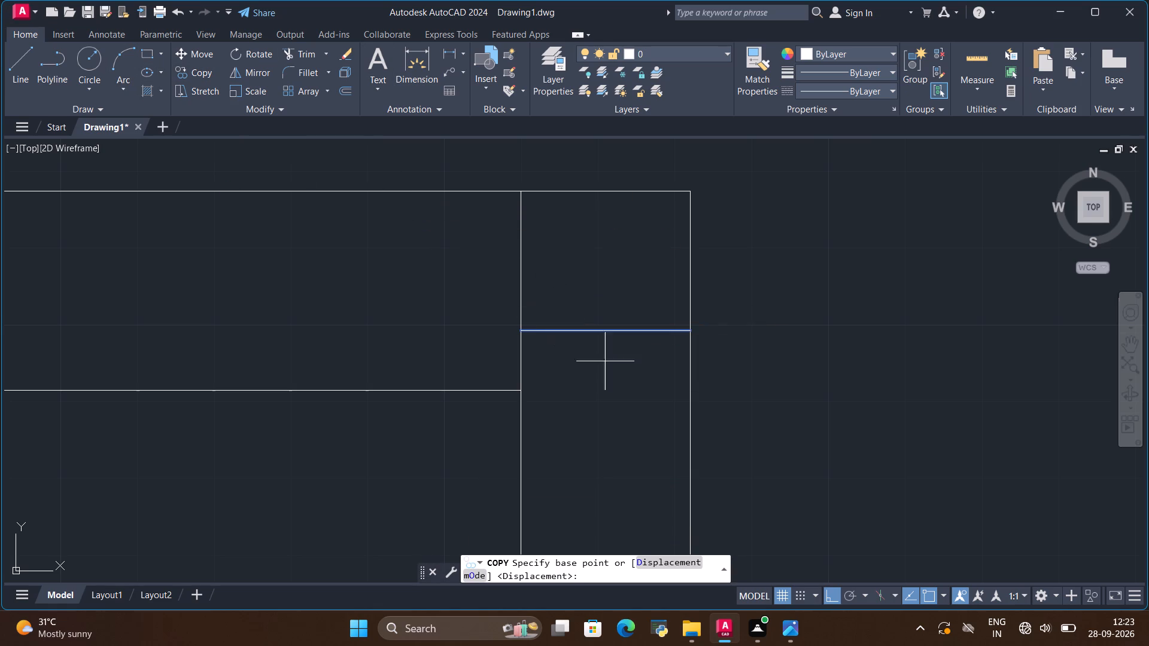
pyautogui.click(606, 333)
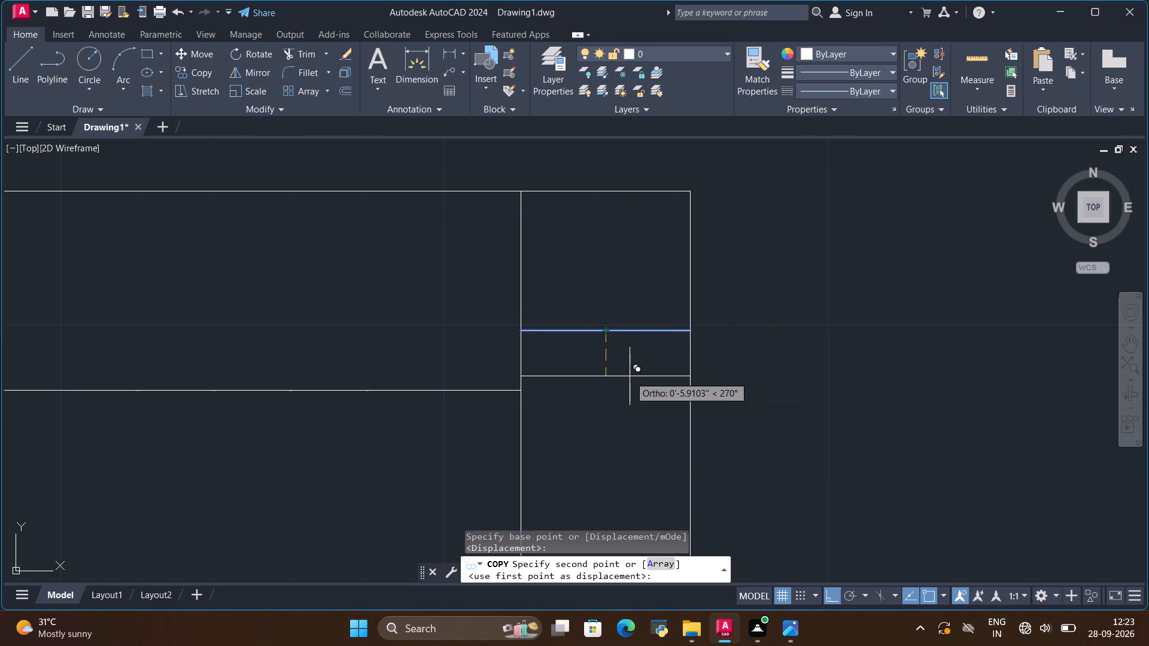
pyautogui.press('BackSpace')
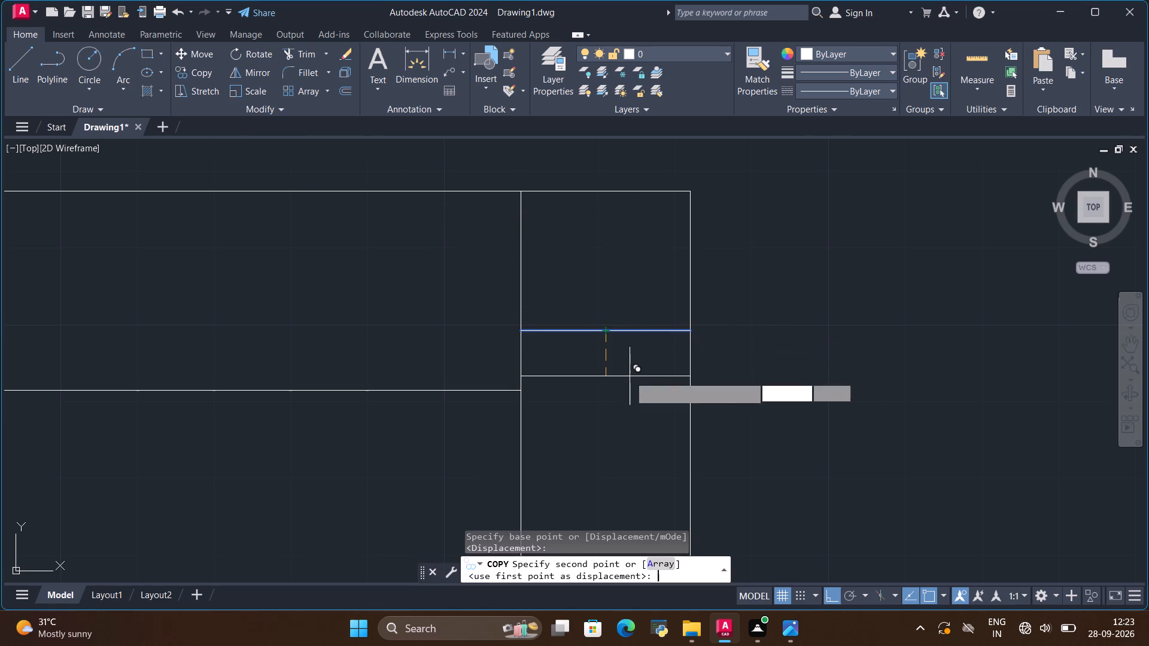
pyautogui.press('BackSpace')
pyautogui.write('18.2')
pyautogui.hotkey('shift', '"')
pyautogui.press('Return')
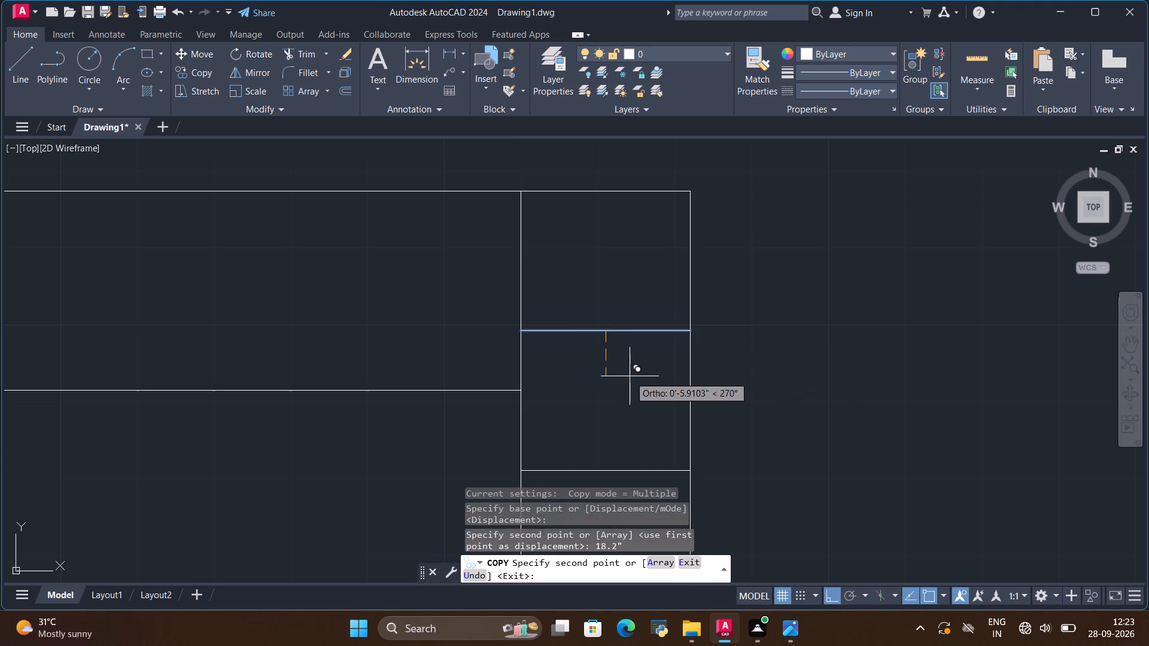
pyautogui.scroll(-5, 656, 304)
pyautogui.scroll(4, 659, 330)
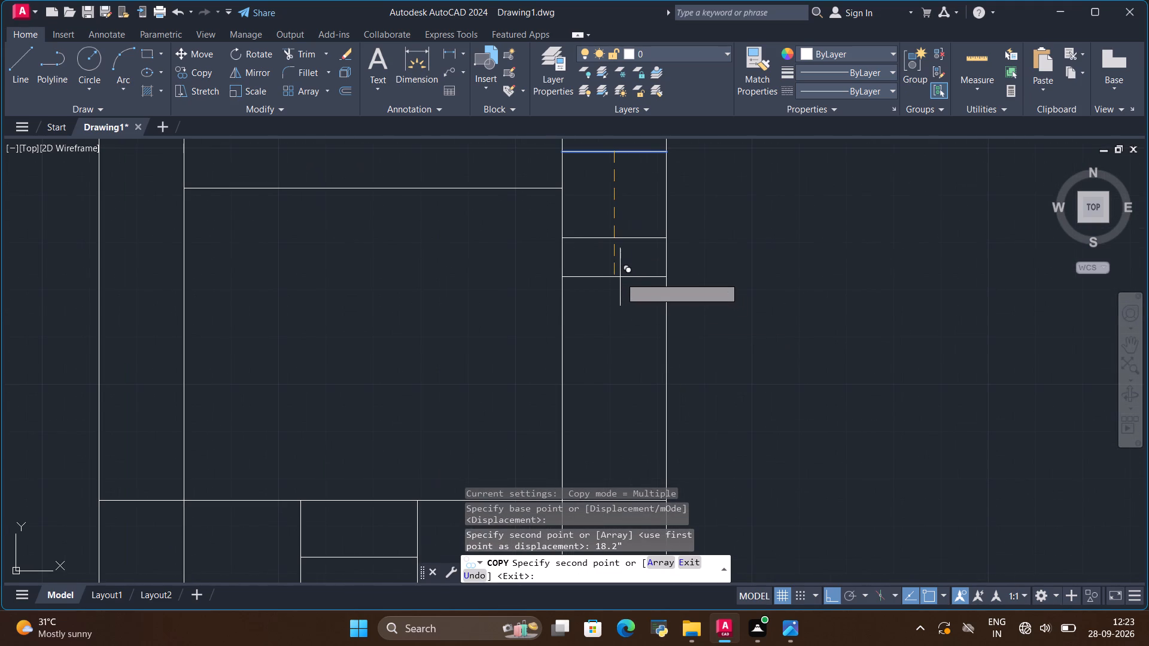
pyautogui.press('Escape')
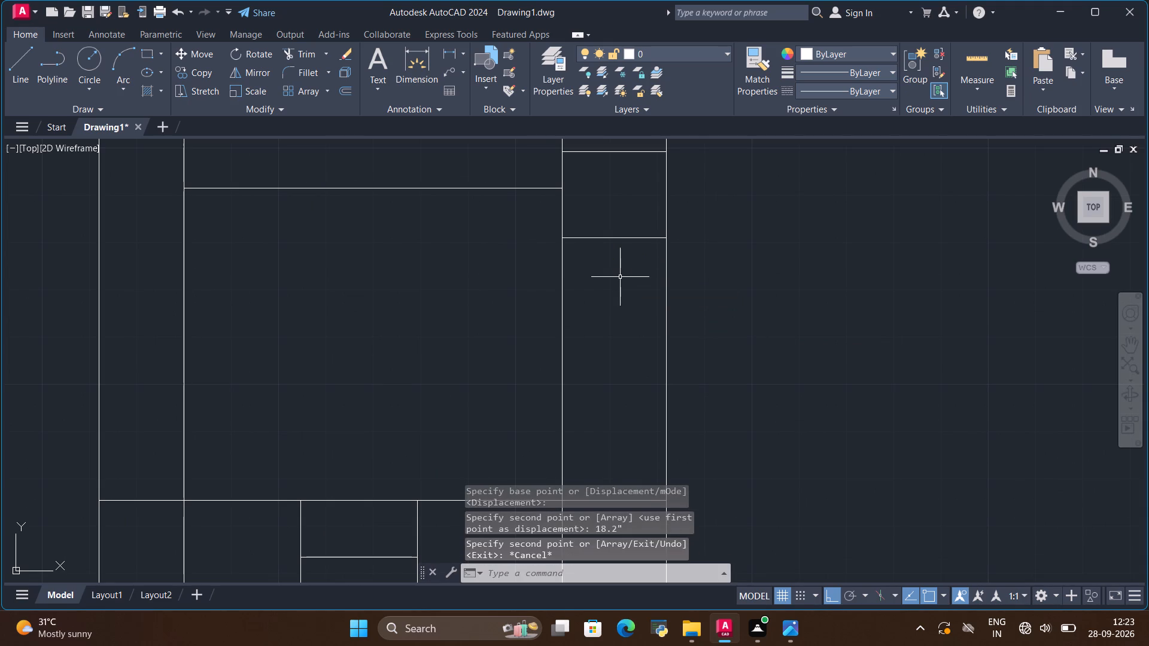
# Copy the side column's second shelf line 18.2" straight down from its midpoint as the third shelf.
pyautogui.click(624, 239)
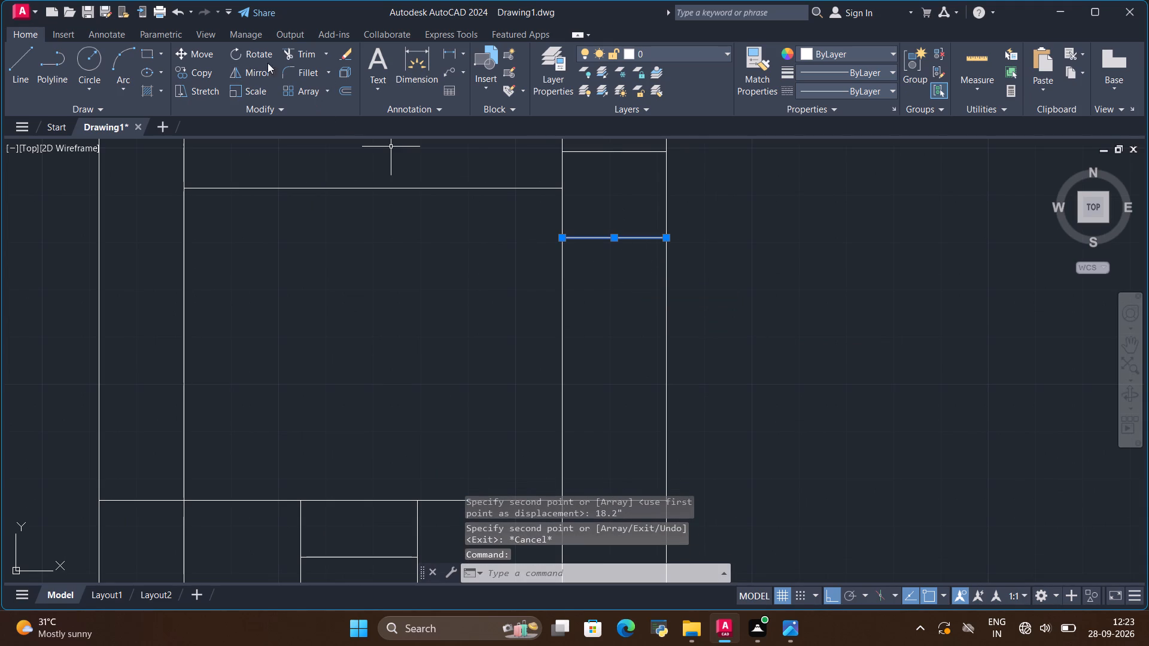
pyautogui.click(199, 74)
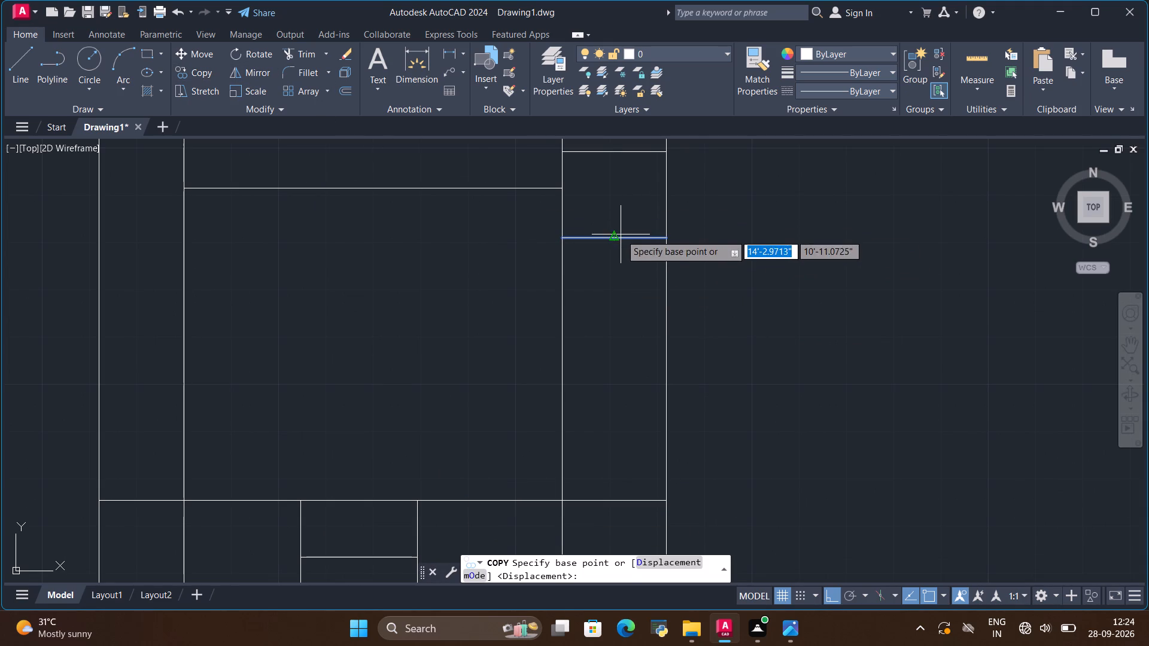
pyautogui.click(619, 237)
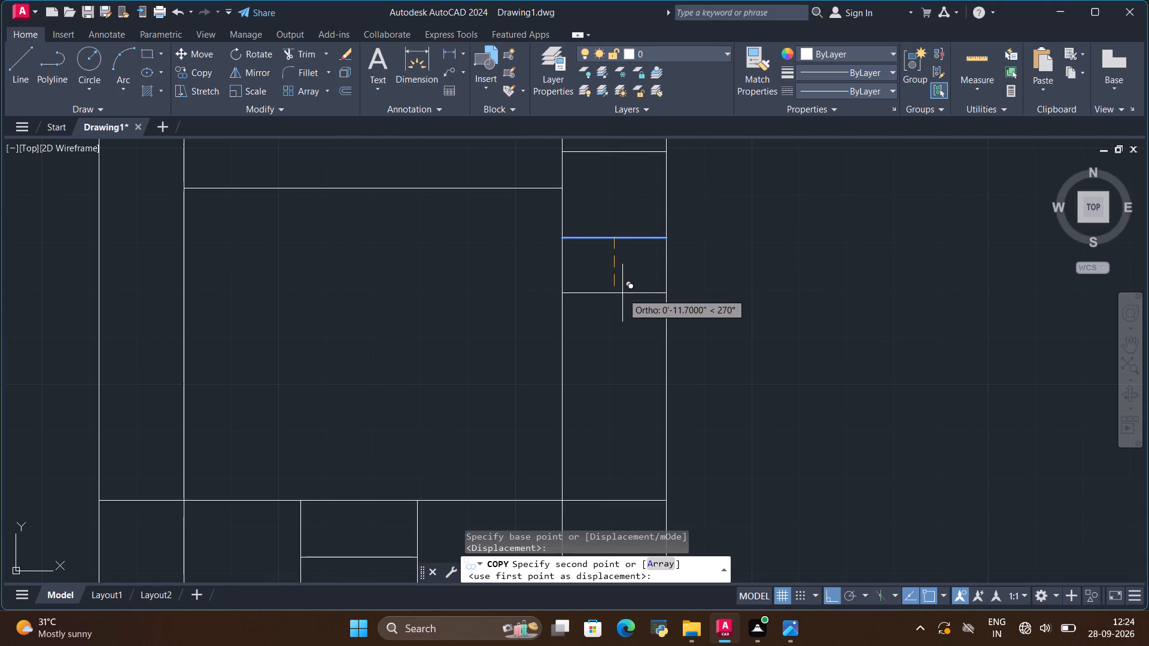
pyautogui.press('BackSpace')
pyautogui.press('BackSpace')
pyautogui.write('18')
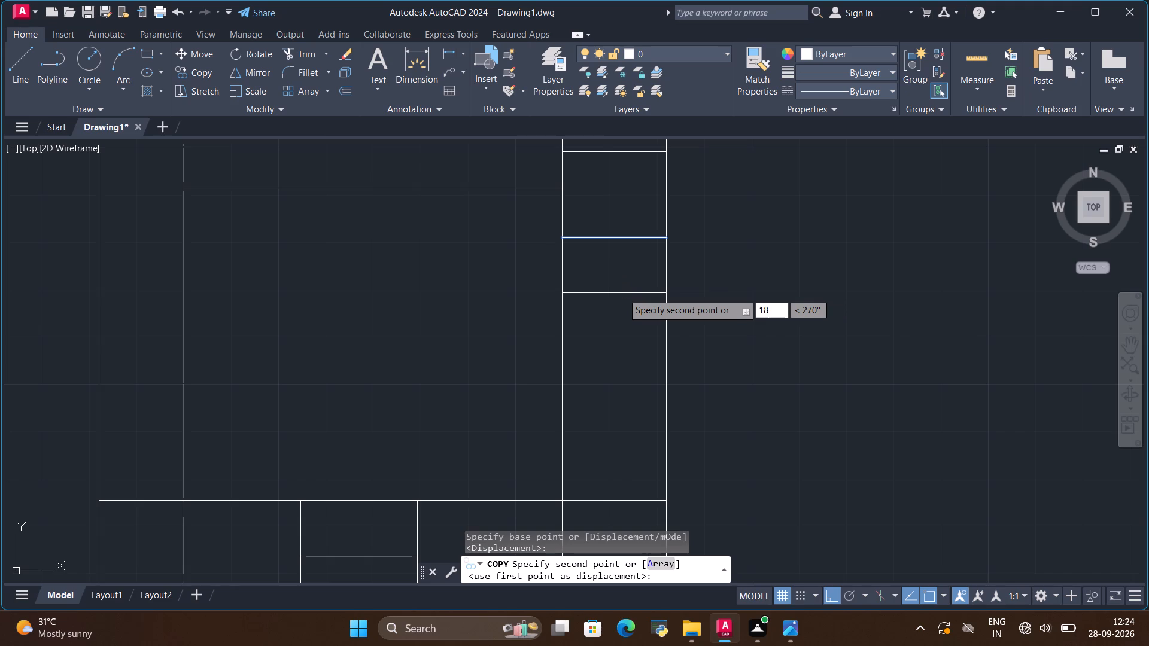
pyautogui.write('.2')
pyautogui.hotkey('shift', '"')
pyautogui.press('Return')
pyautogui.press('Escape')
pyautogui.scroll(-2, 664, 287)
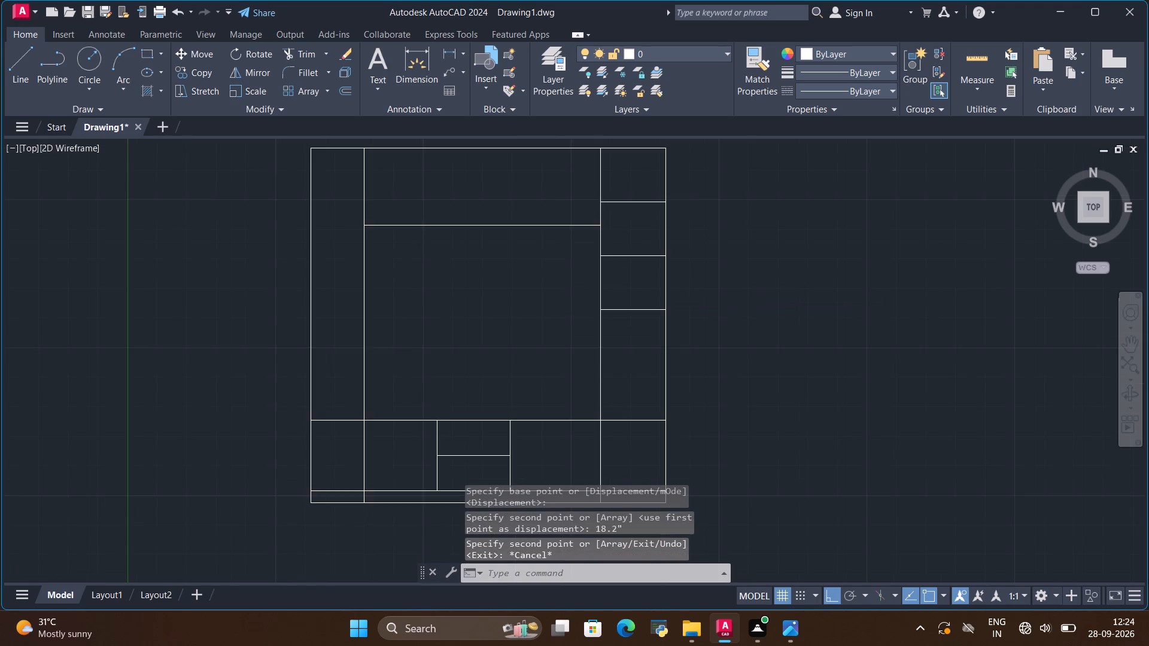
# Copy the side column's third shelf line 18.2" straight down from its midpoint as the fourth shelf.
pyautogui.click(651, 299)
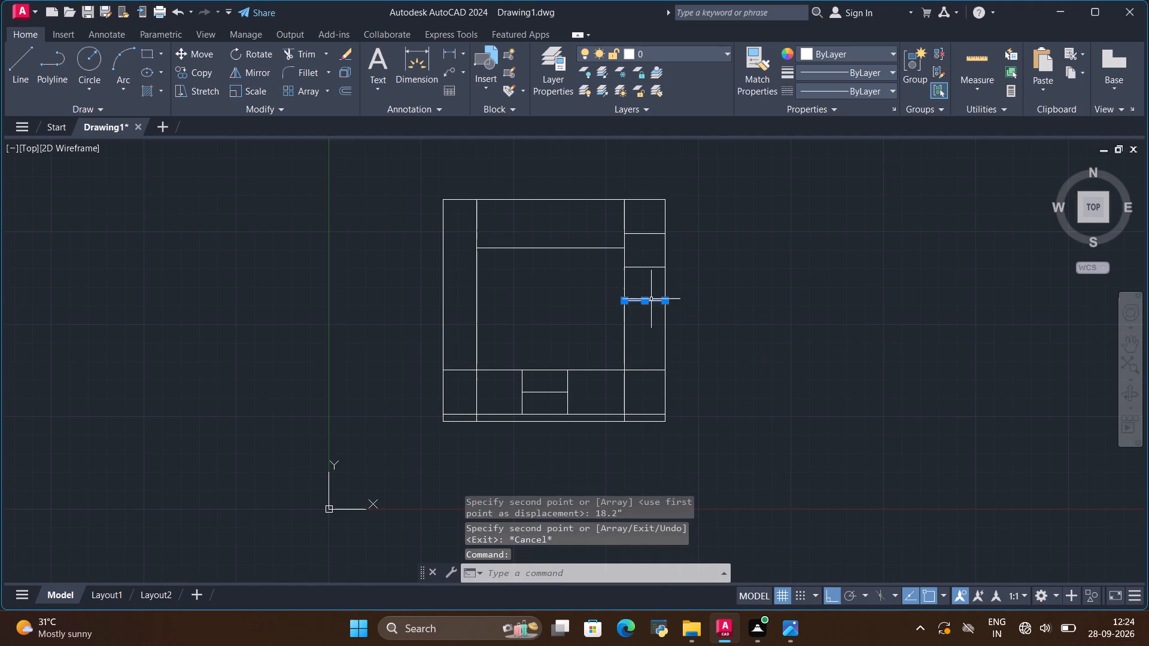
pyautogui.click(208, 70)
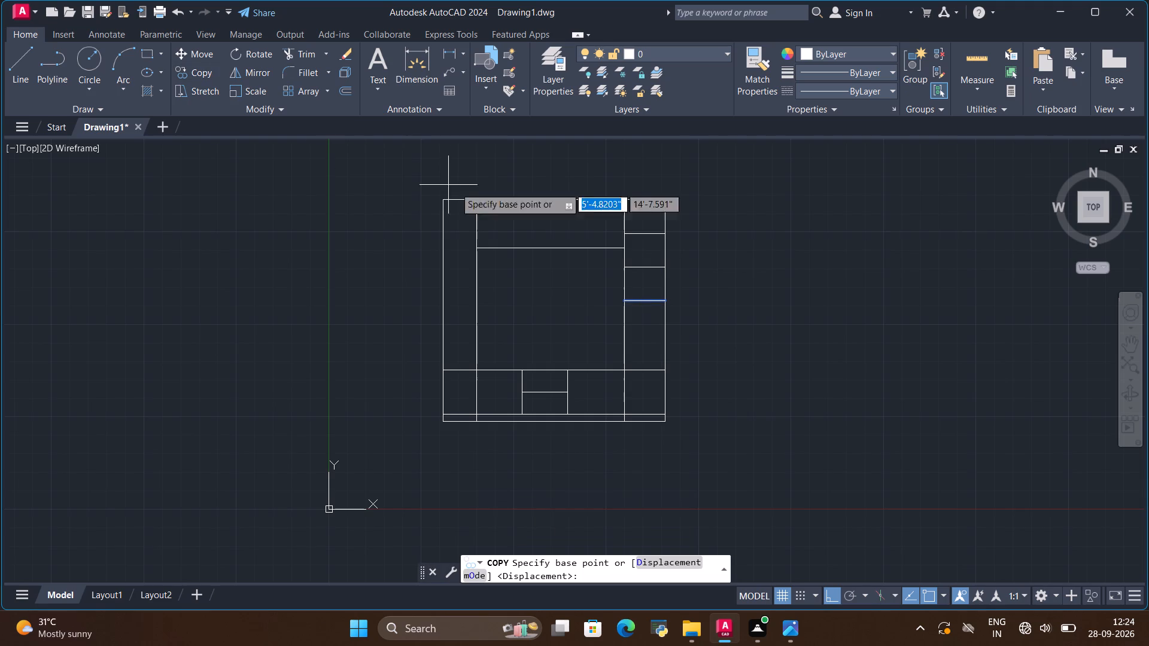
pyautogui.scroll(2, 647, 323)
pyautogui.click(638, 285)
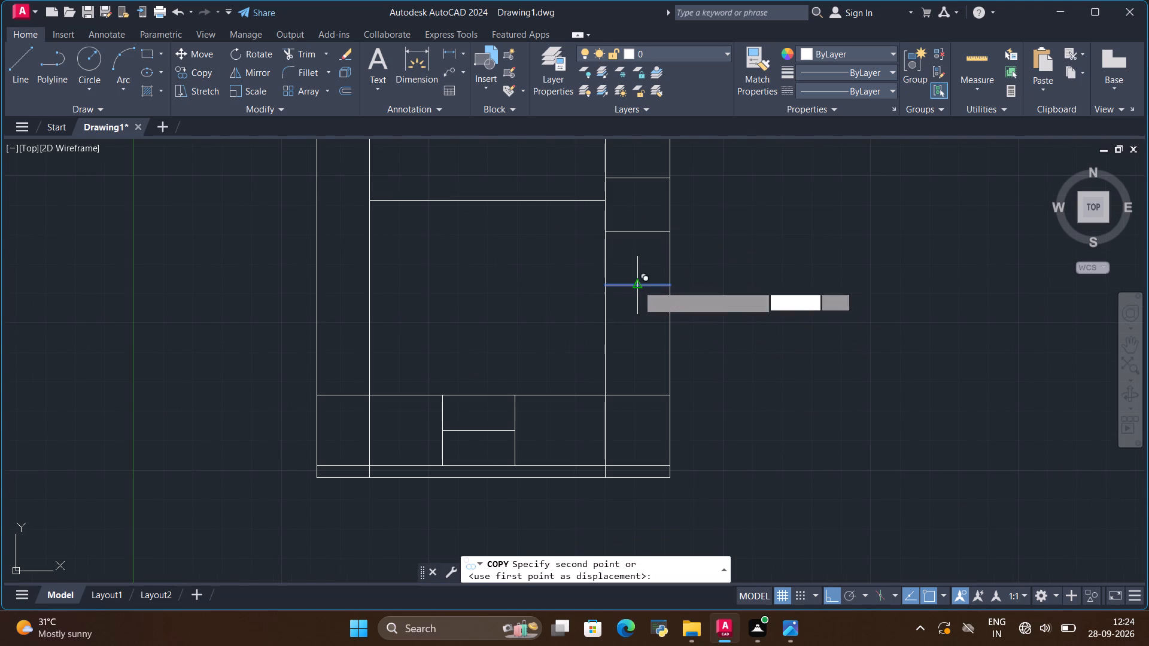
pyautogui.press('BackSpace')
pyautogui.press('BackSpace')
pyautogui.write('18')
pyautogui.write('.2"')
pyautogui.press('Return')
pyautogui.press('Escape')
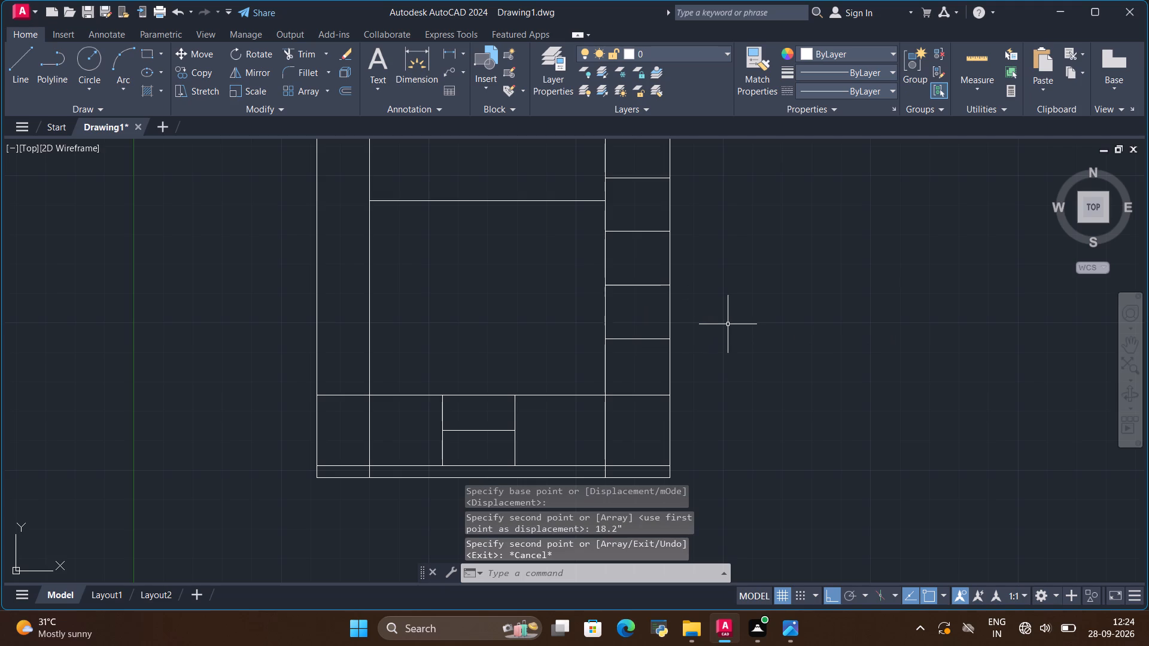
# Compare the drawn elevation with the front elevation in the reference image, checking the side shelves and the upper panel area.
pyautogui.scroll(-1, 728, 324)
pyautogui.scroll(2, 666, 224)
pyautogui.scroll(-2, 666, 224)
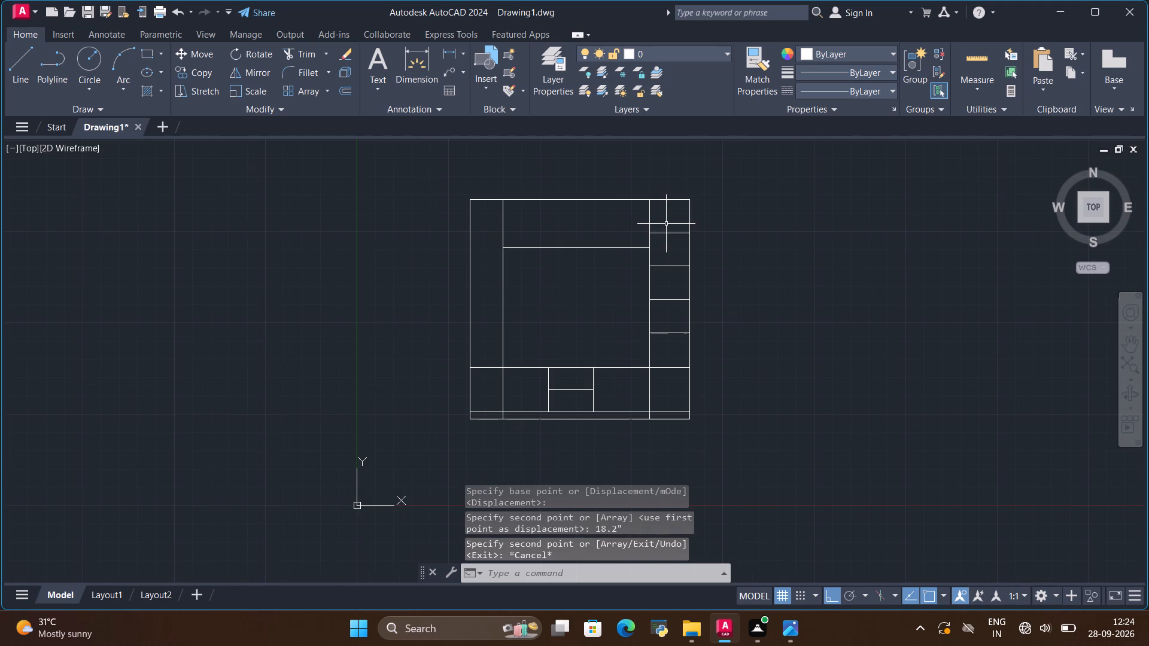
pyautogui.hotkey('alt', 'Tab')
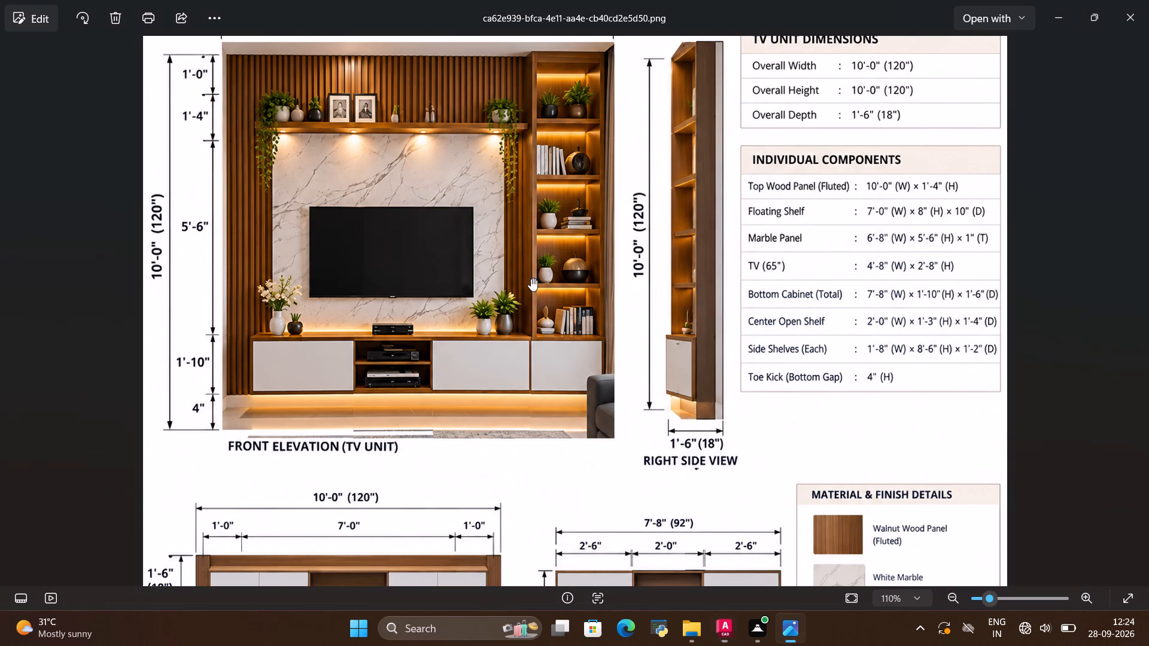
pyautogui.hotkey('alt', 'Tab')
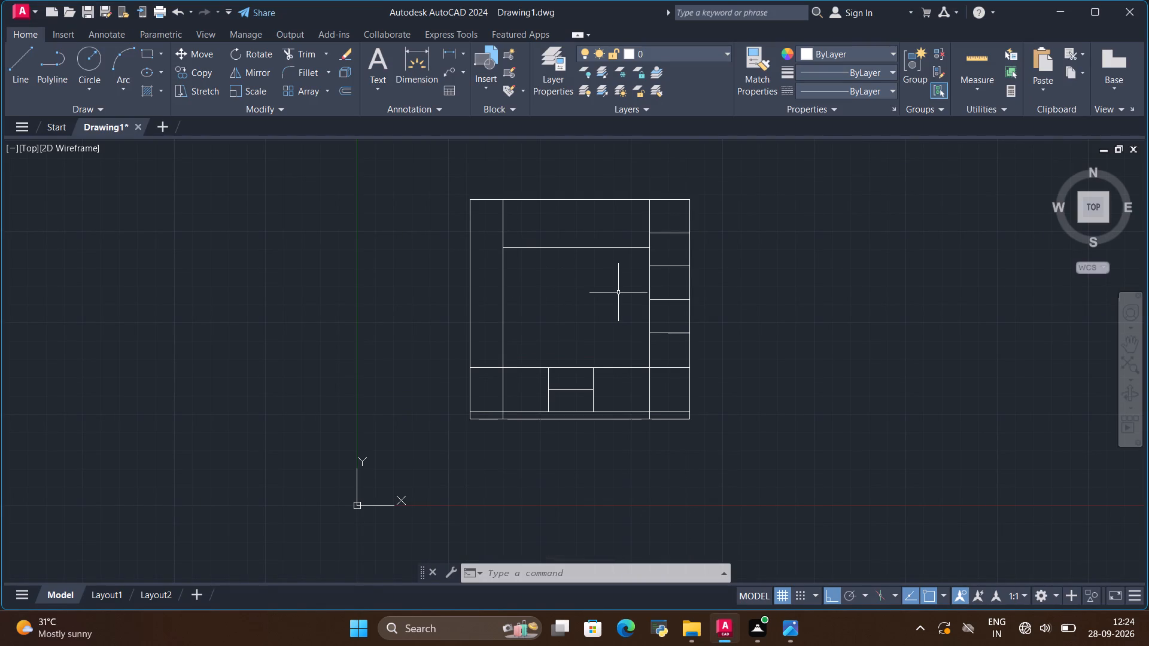
pyautogui.scroll(1, 651, 210)
pyautogui.hotkey('alt', 'Tab')
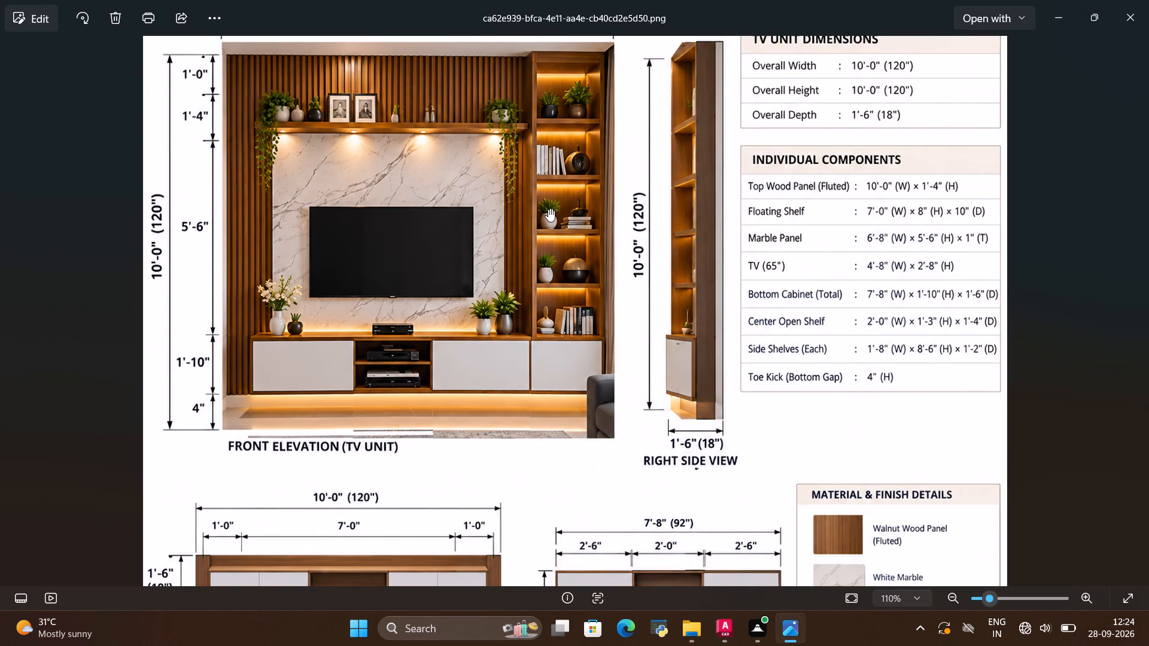
pyautogui.hotkey('alt', 'Tab')
pyautogui.hotkey('alt', 'Tab')
pyautogui.hotkey('alt', 'Tab')
pyautogui.hotkey('alt', 'Tab')
pyautogui.hotkey('alt', 'Tab')
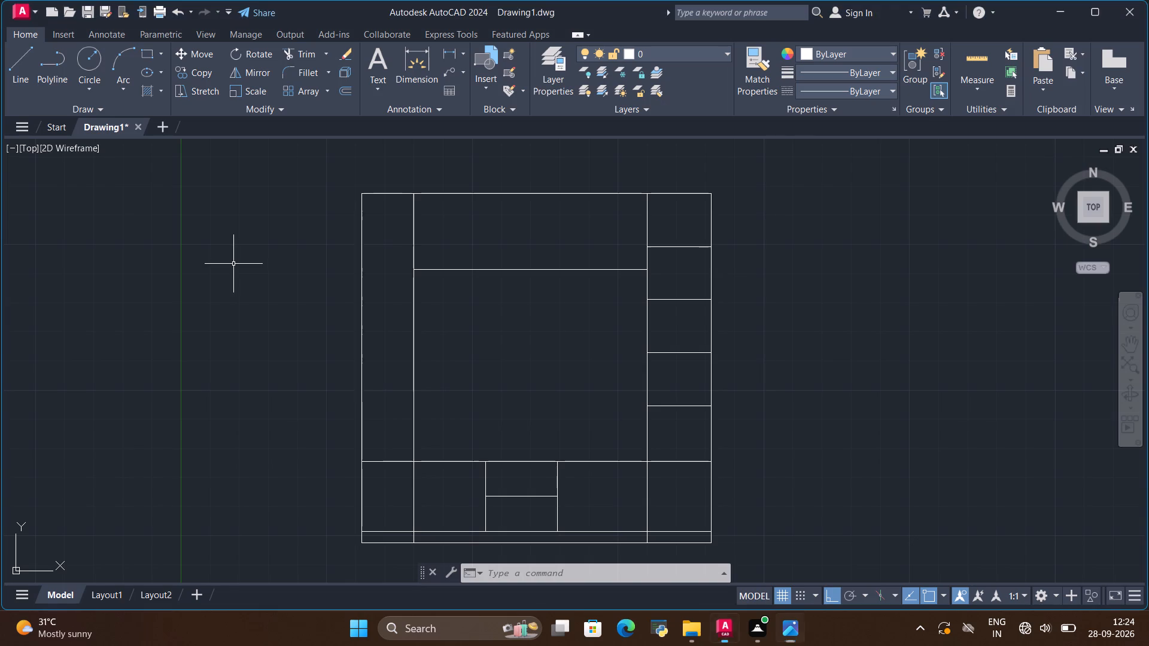
pyautogui.hotkey('alt', 'Tab')
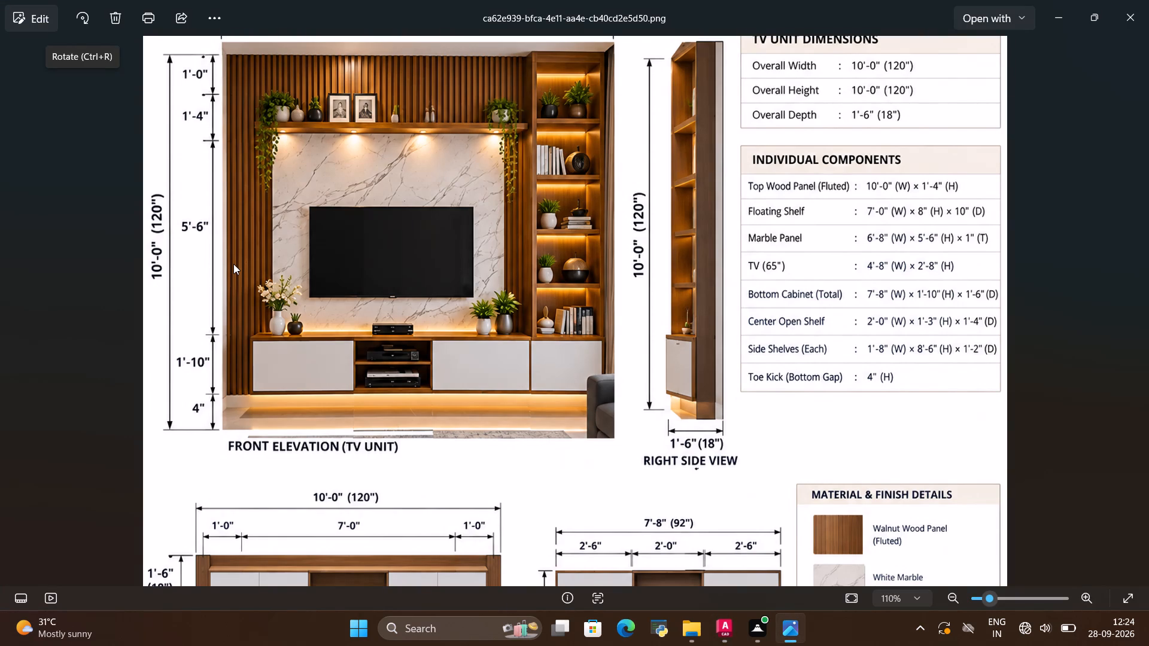
pyautogui.hotkey('alt', 'Tab')
pyautogui.hotkey('alt', 'Tab')
pyautogui.hotkey('alt', 'Tab')
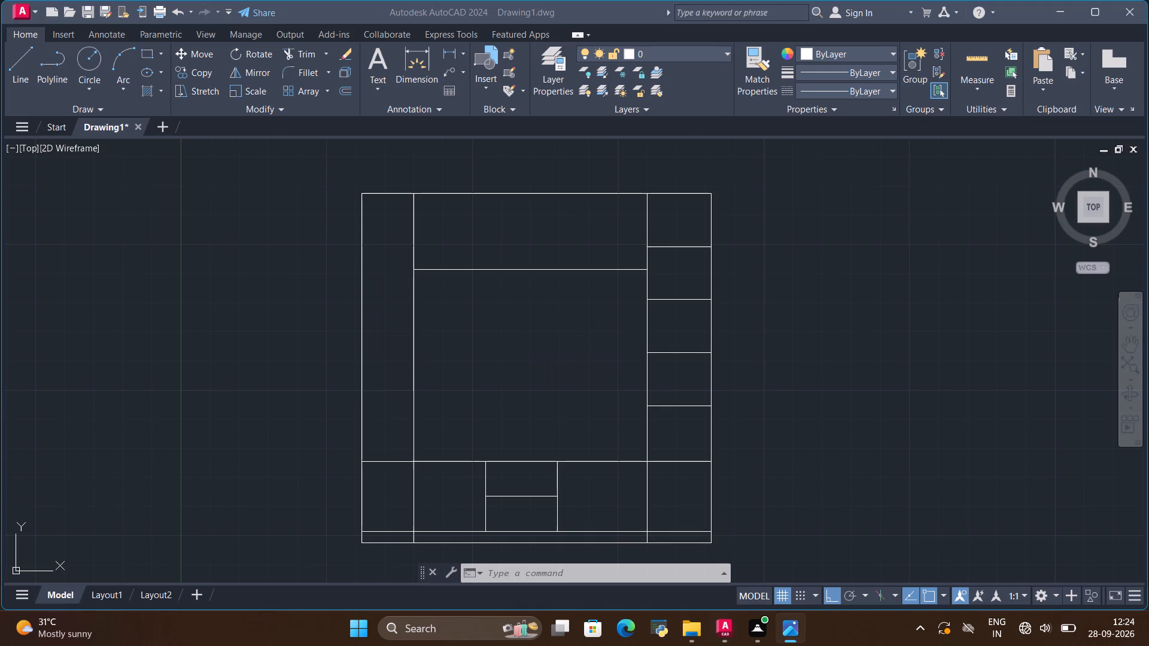
pyautogui.hotkey('alt', 'Tab')
pyautogui.hotkey('alt', 'Tab')
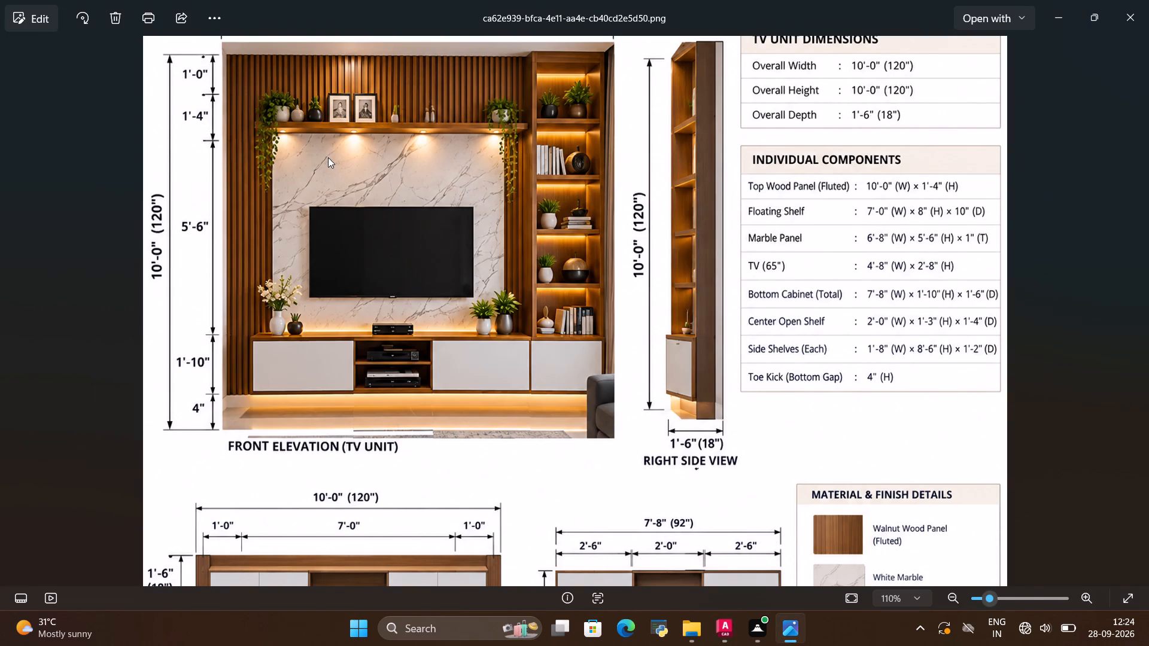
# Trim the left vertical division above the upper horizontal line so the top panel area joins the left side strip.
pyautogui.scroll(3, 411, 233)
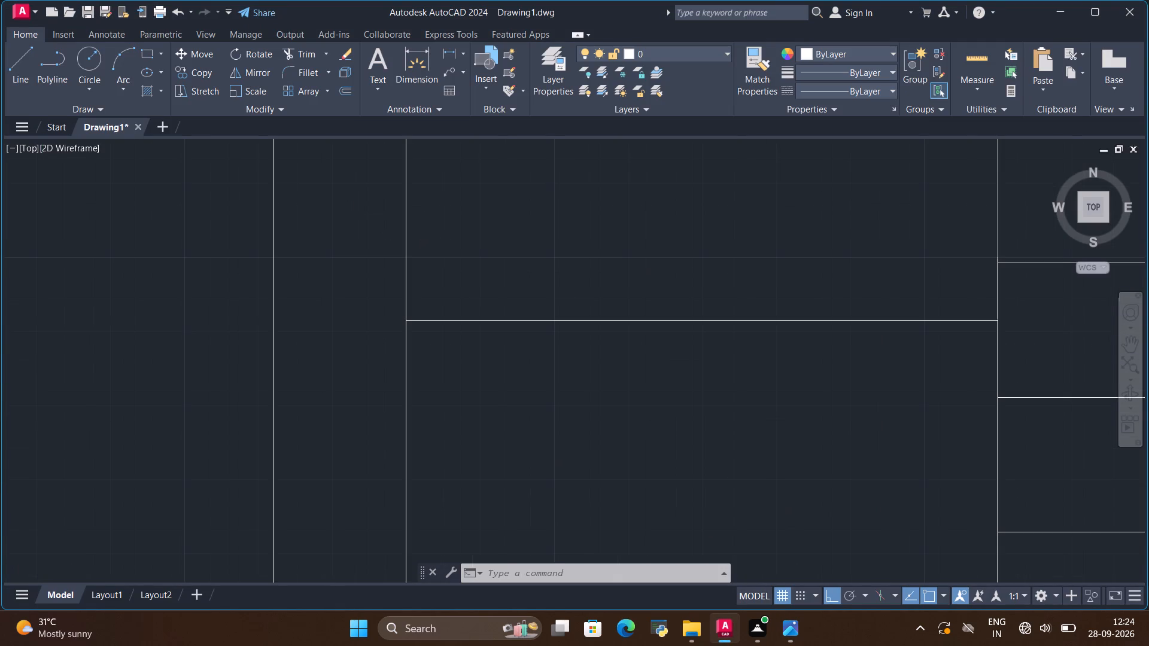
pyautogui.click(291, 54)
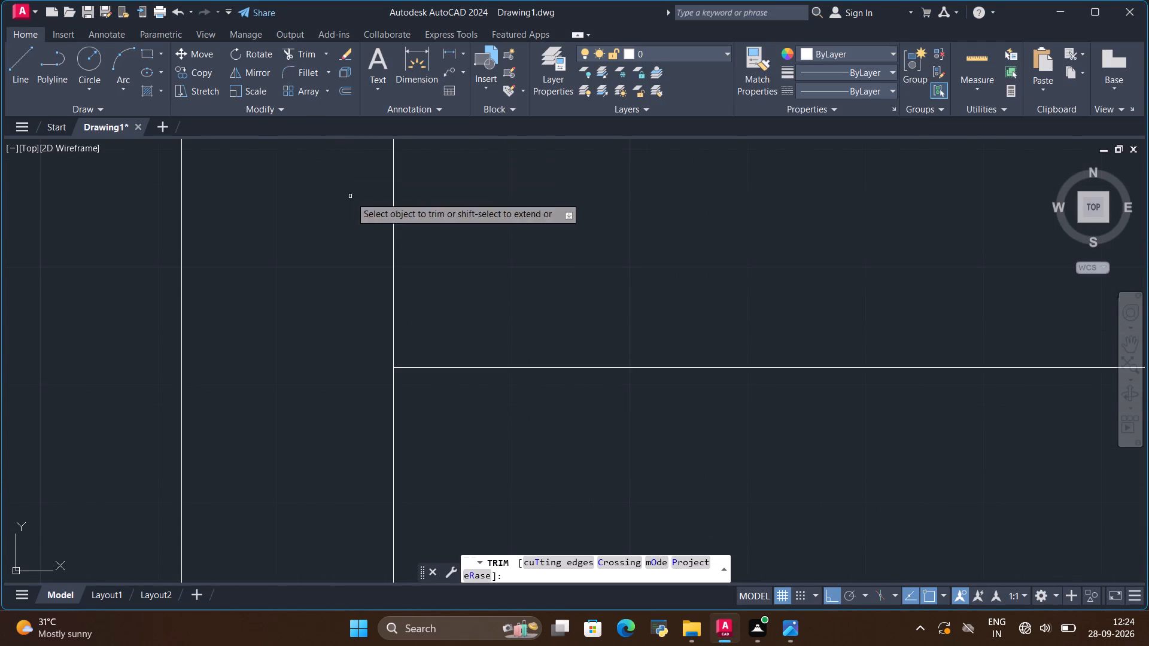
pyautogui.moveTo(409, 241); pyautogui.dragTo(394, 246)
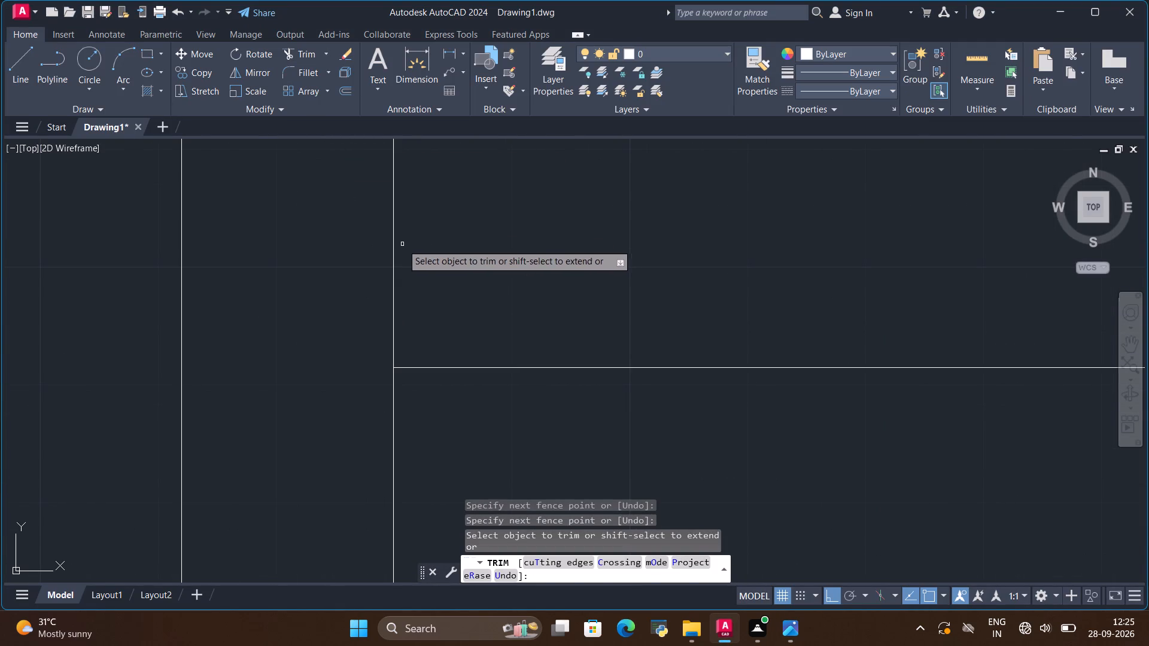
pyautogui.moveTo(403, 243); pyautogui.dragTo(387, 252)
pyautogui.scroll(-3, 396, 247)
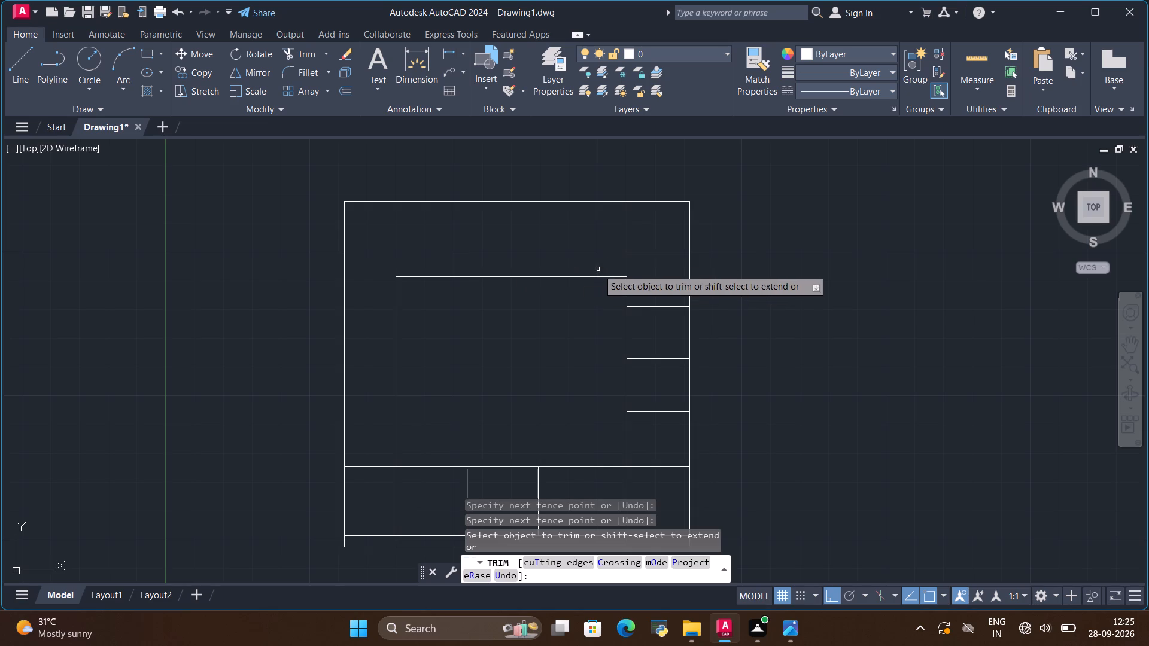
pyautogui.press('Escape')
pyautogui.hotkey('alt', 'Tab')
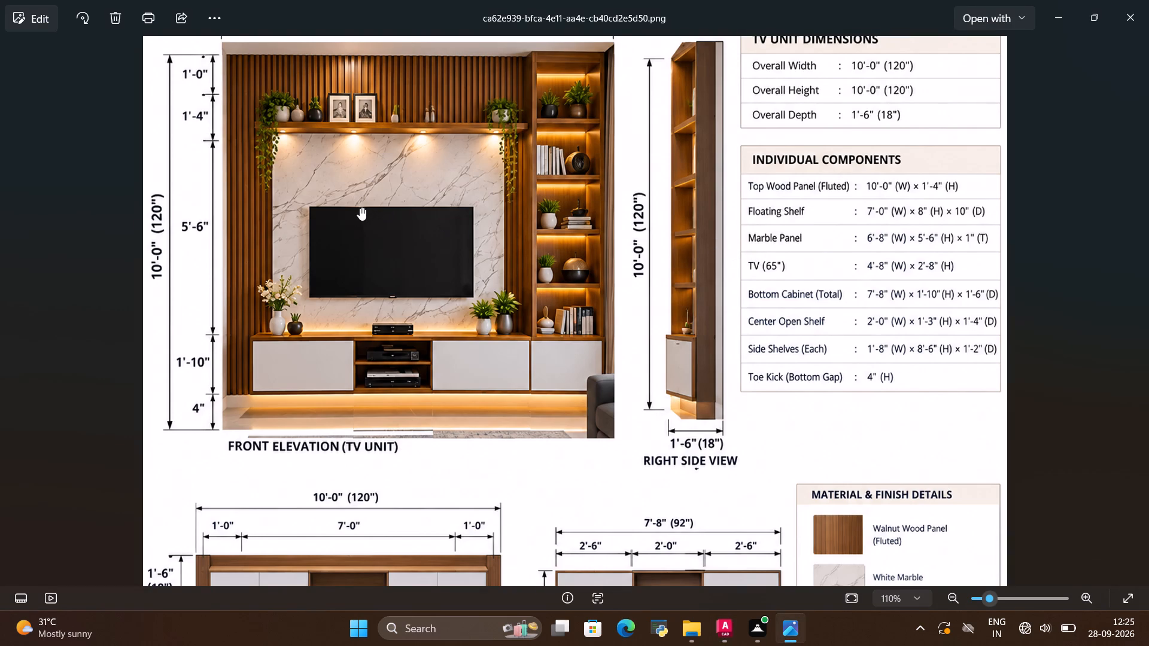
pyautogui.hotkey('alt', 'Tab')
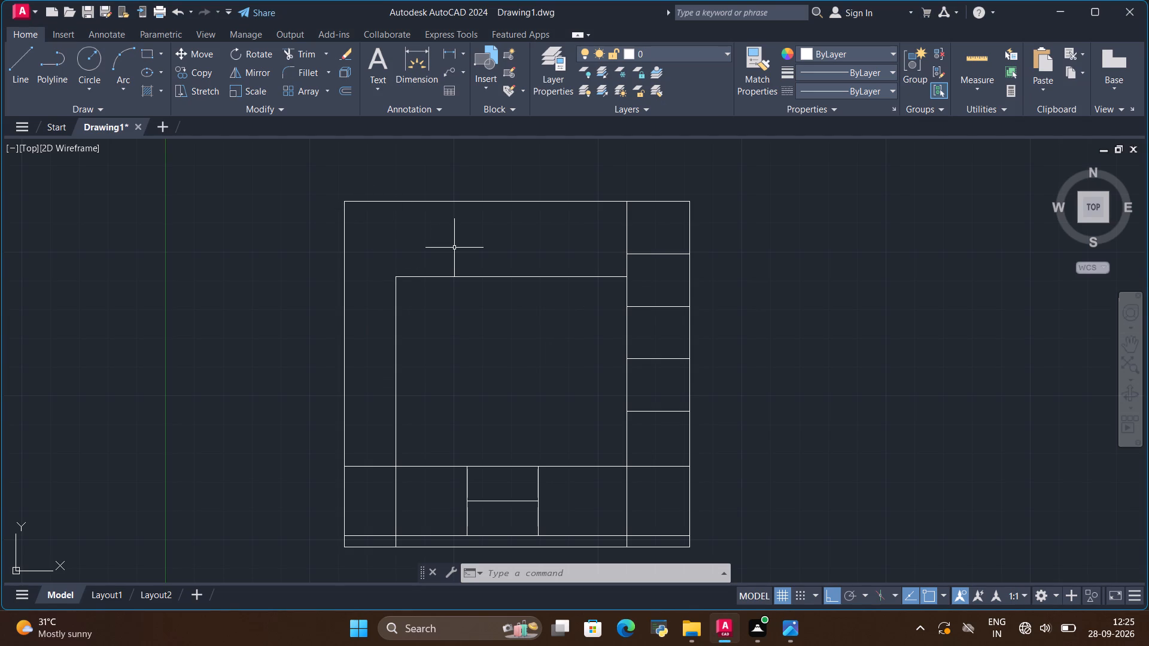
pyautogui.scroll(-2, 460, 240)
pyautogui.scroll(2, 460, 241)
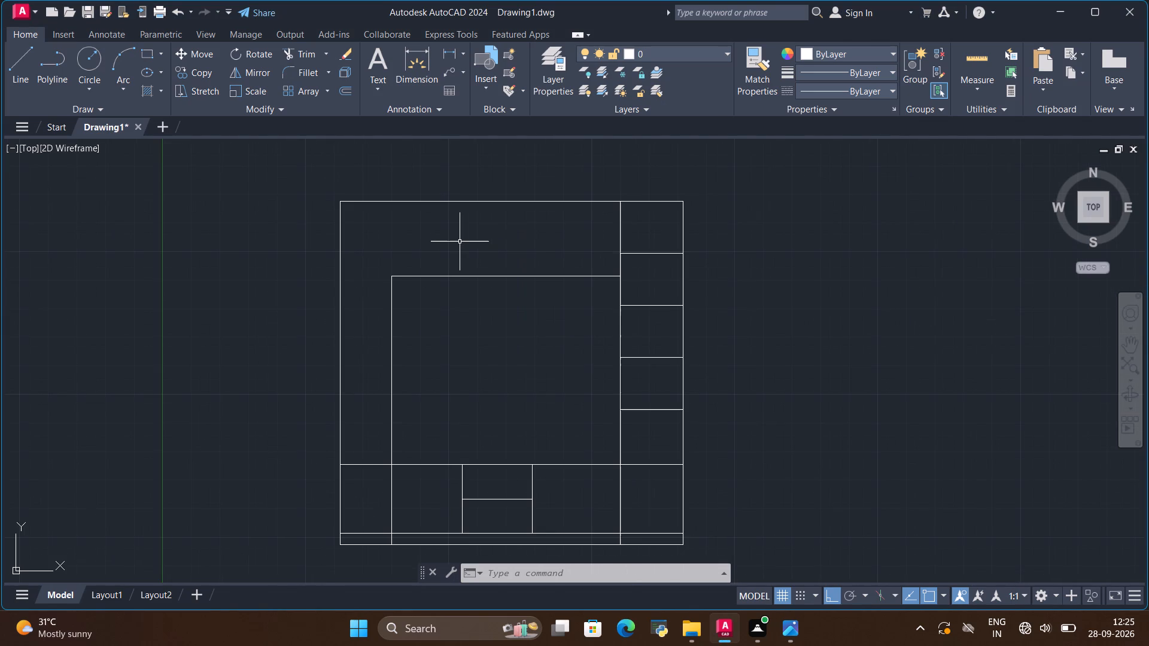
# Draw a vertical line over the left division, from the inner panel's upper-left corner down to the cabinet top line.
pyautogui.hotkey('alt', 'Tab')
pyautogui.hotkey('alt', 'Tab')
pyautogui.hotkey('alt', 'Tab')
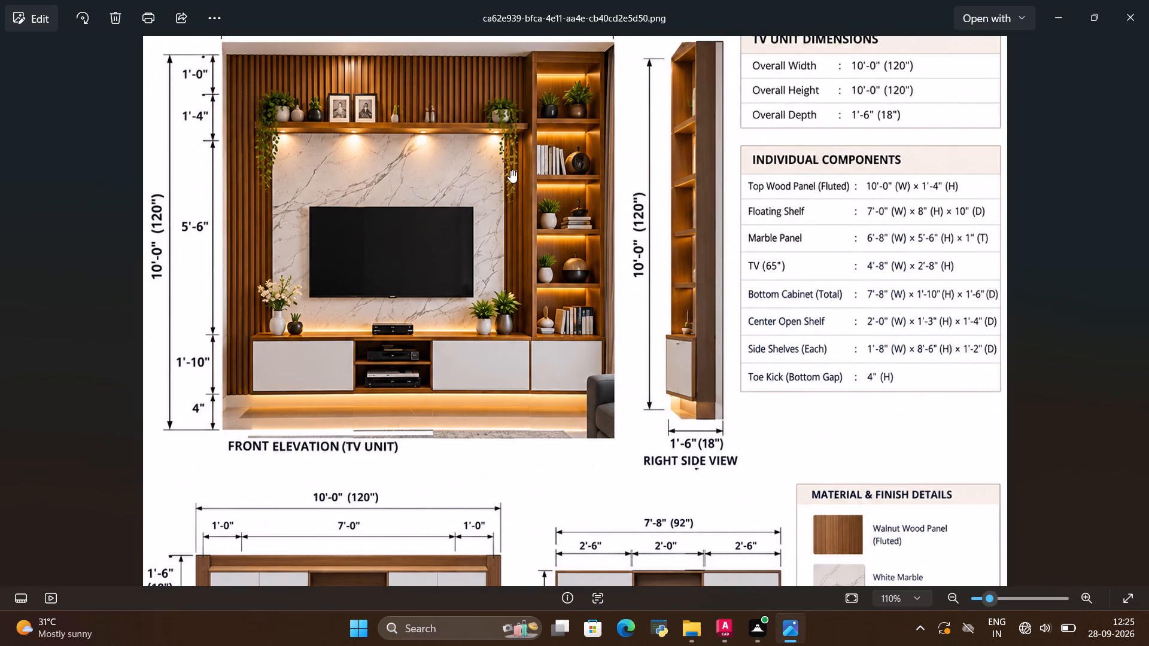
pyautogui.hotkey('alt', 'Tab')
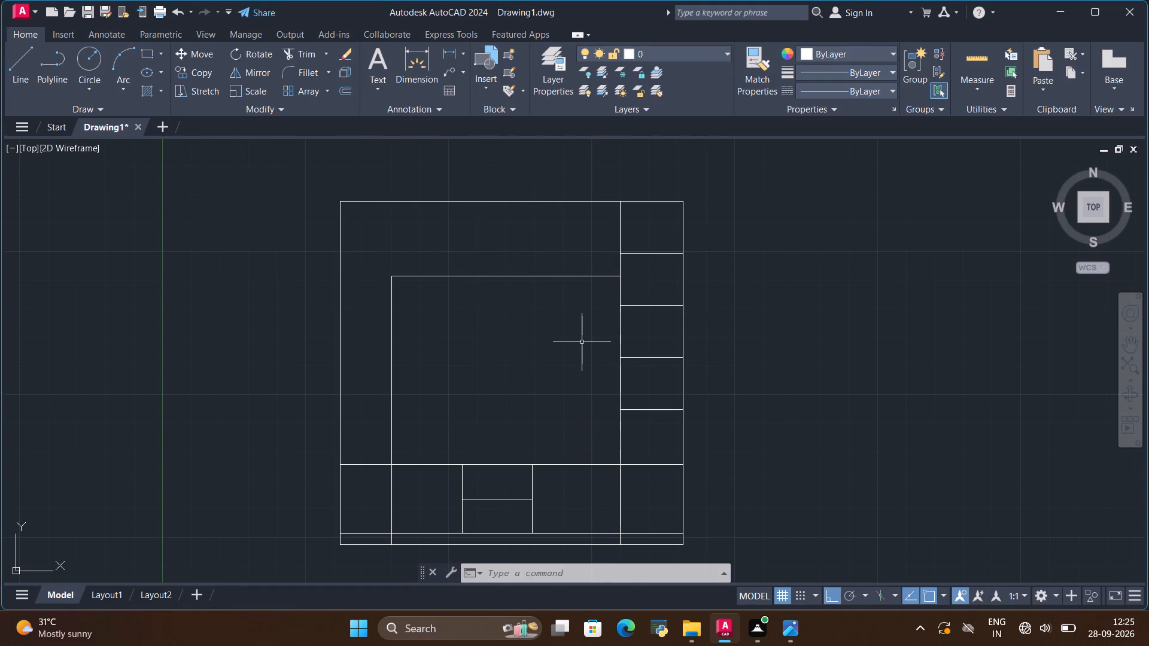
pyautogui.hotkey('alt', 'Tab')
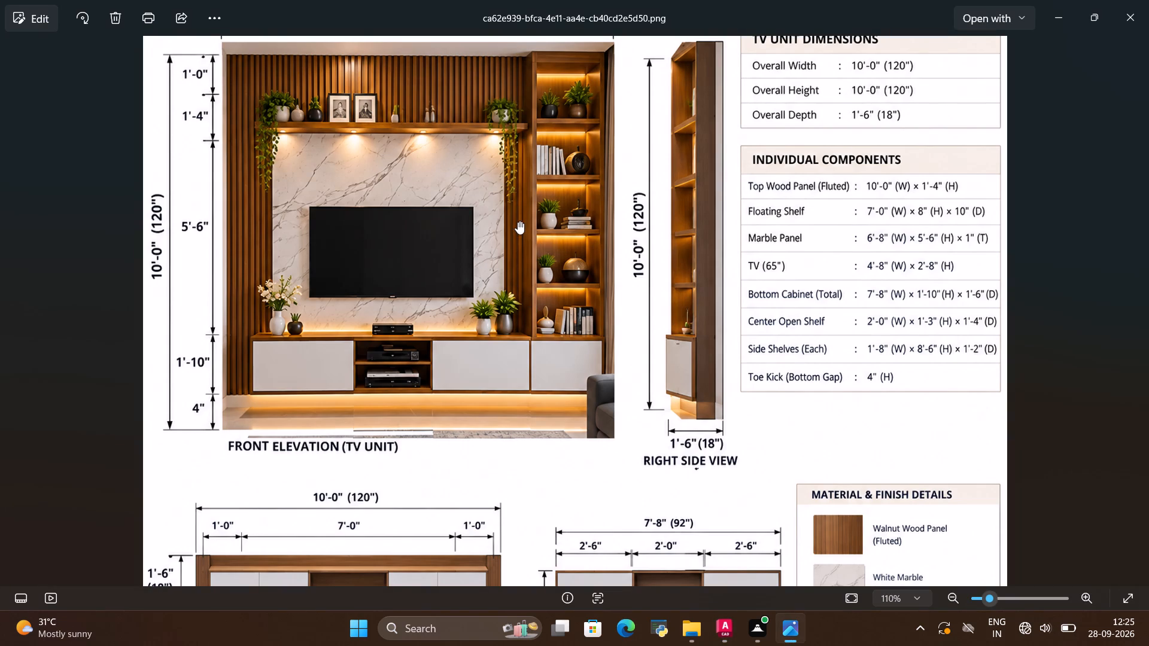
pyautogui.hotkey('alt', 'Tab')
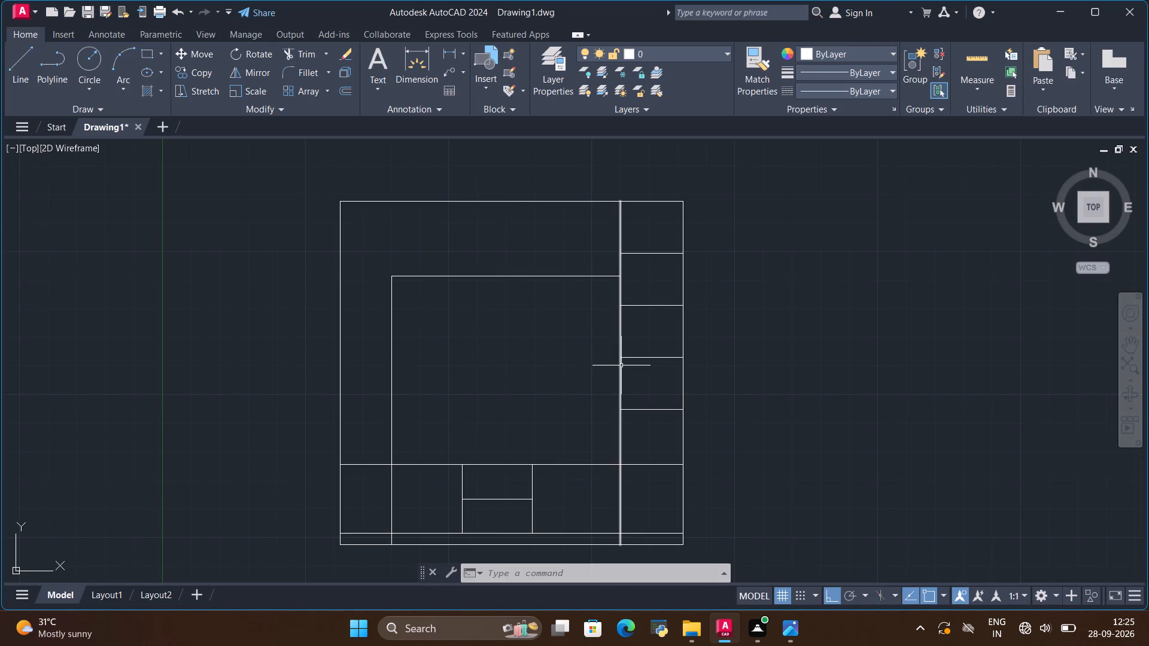
pyautogui.click(389, 364)
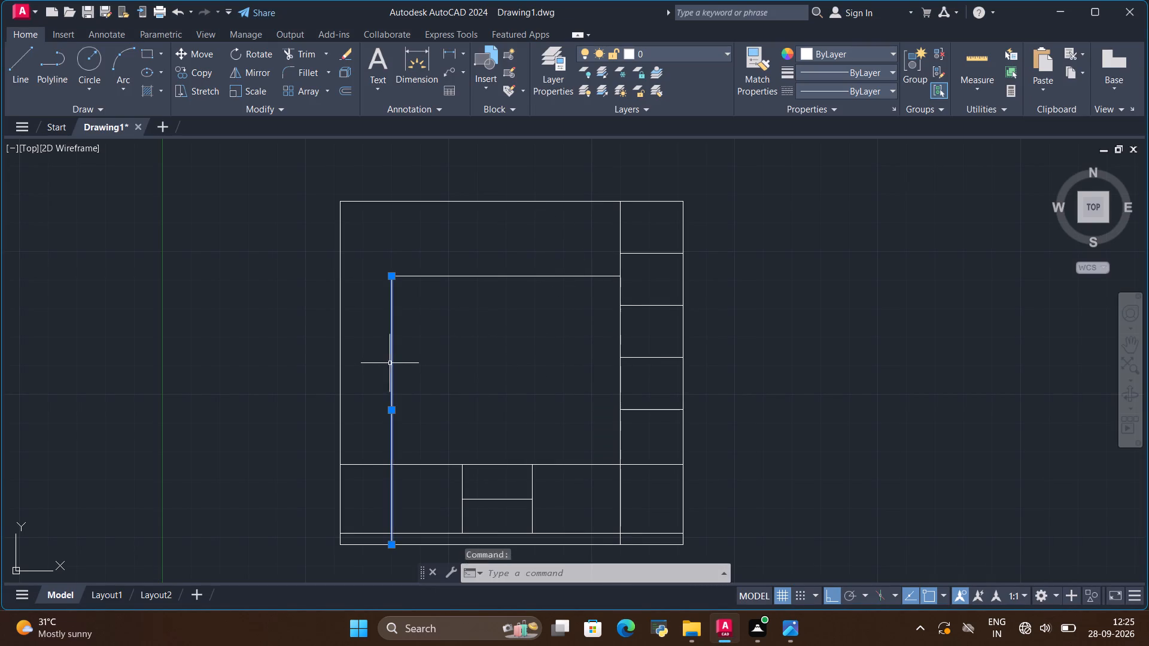
pyautogui.press('Escape')
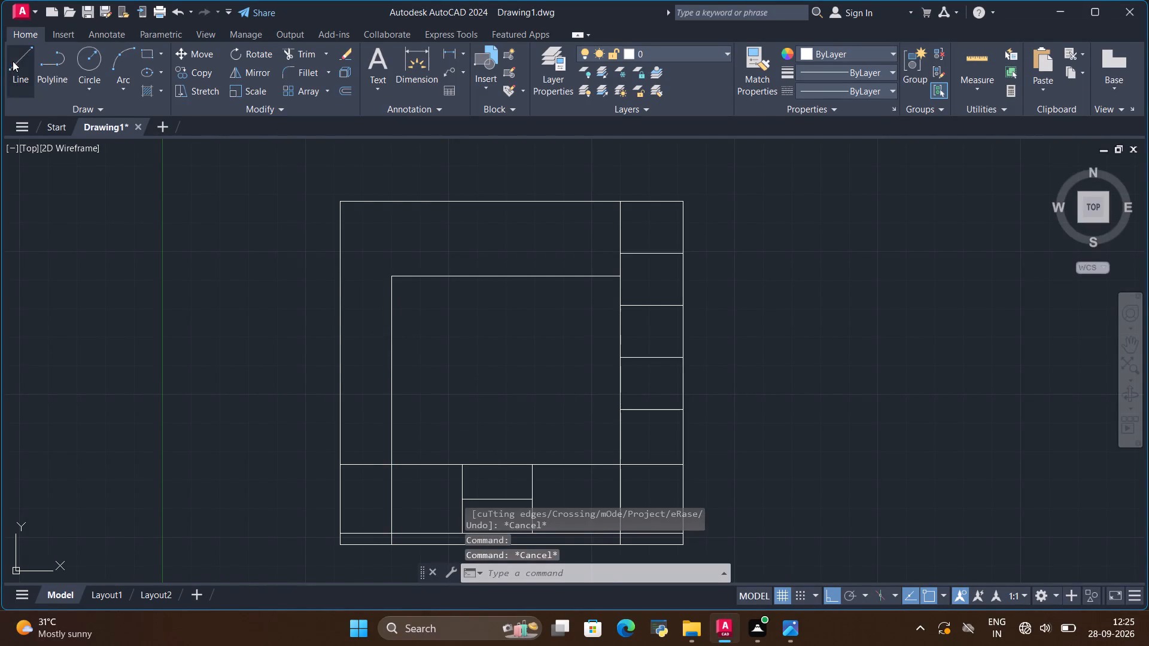
pyautogui.click(13, 61)
pyautogui.click(394, 279)
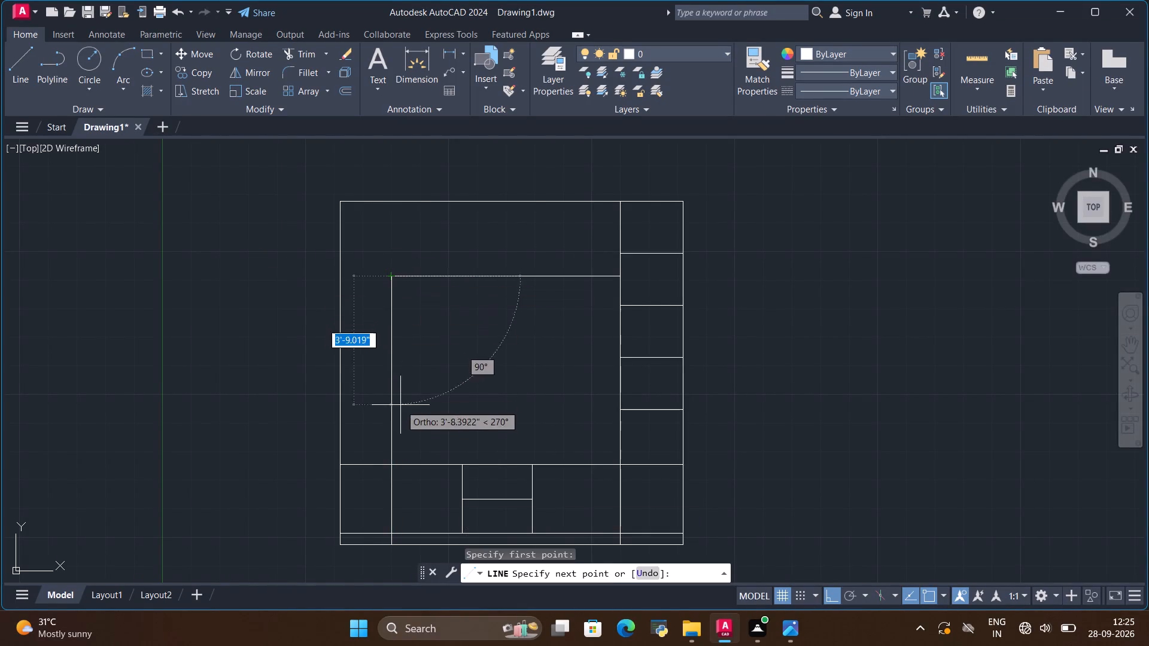
pyautogui.click(391, 461)
pyautogui.press('Escape')
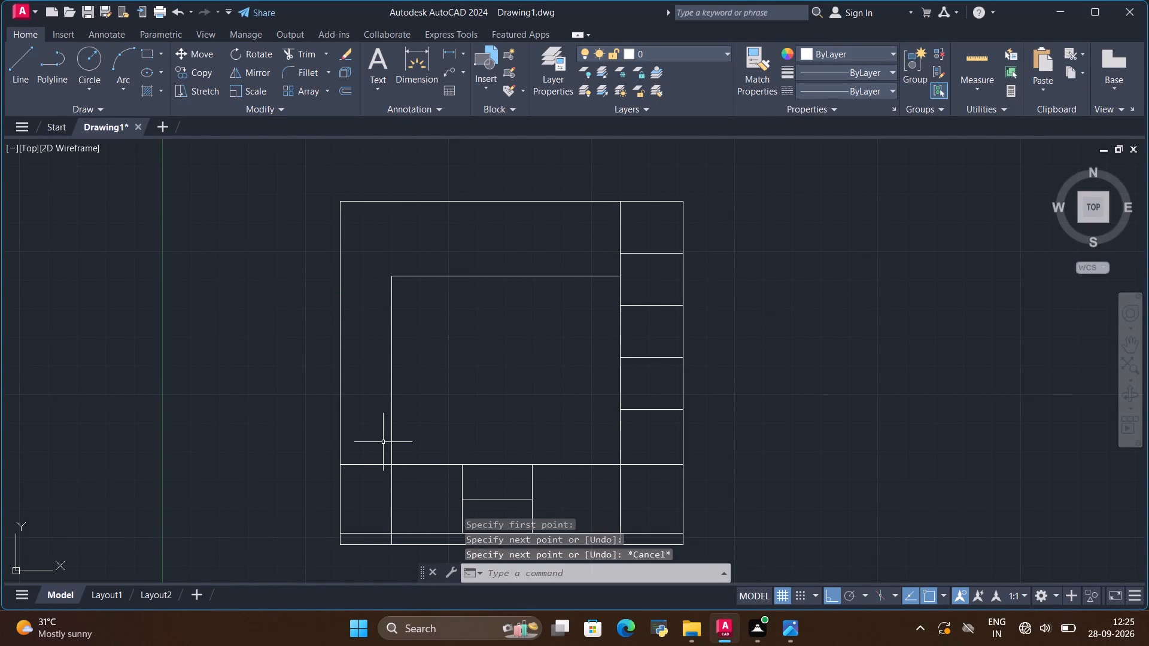
# Copy the new vertical line about 5'-10" horizontally to the right as the inner panel's right edge, just before the side shelf column.
pyautogui.click(388, 434)
pyautogui.click(391, 431)
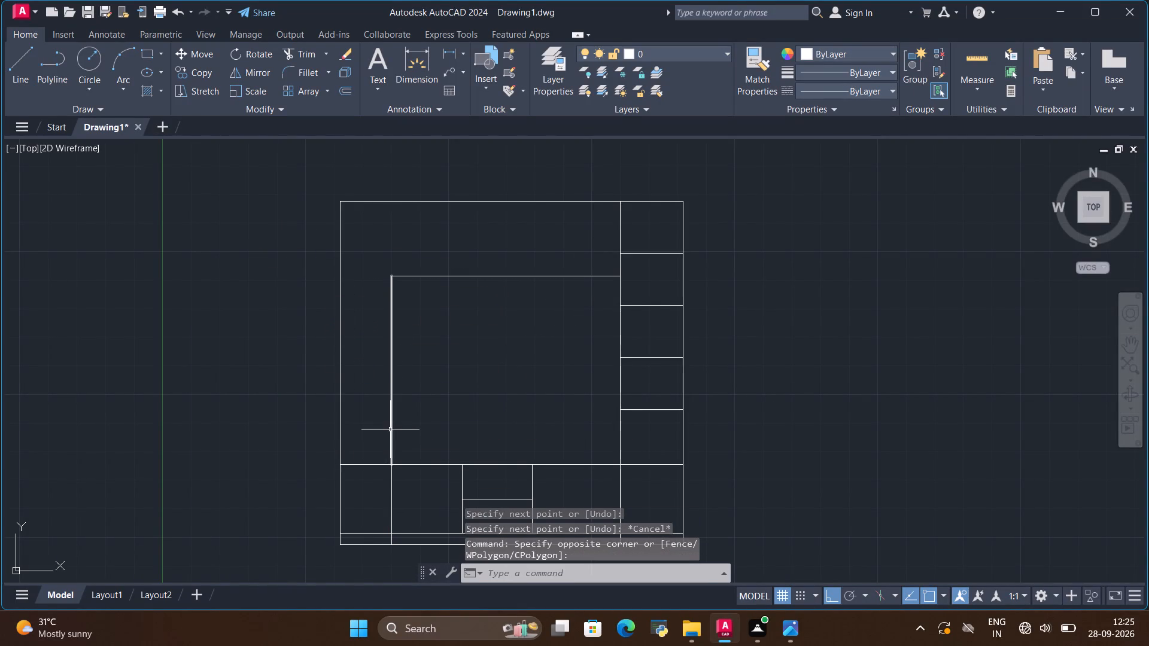
pyautogui.click(391, 429)
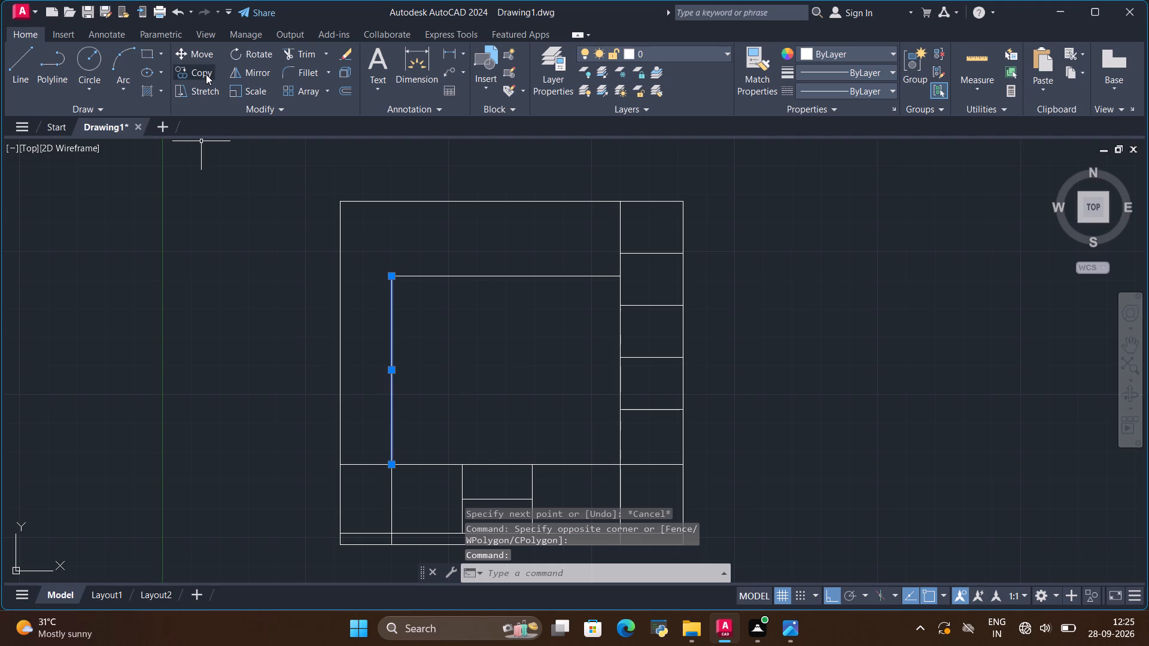
pyautogui.click(202, 72)
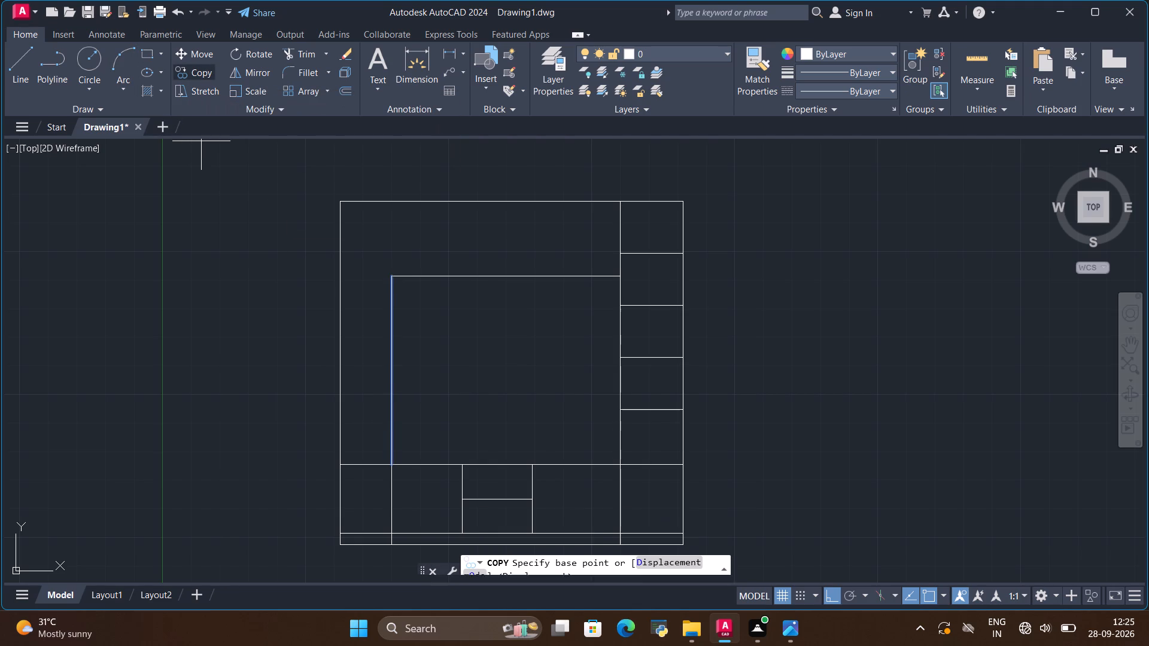
pyautogui.click(390, 364)
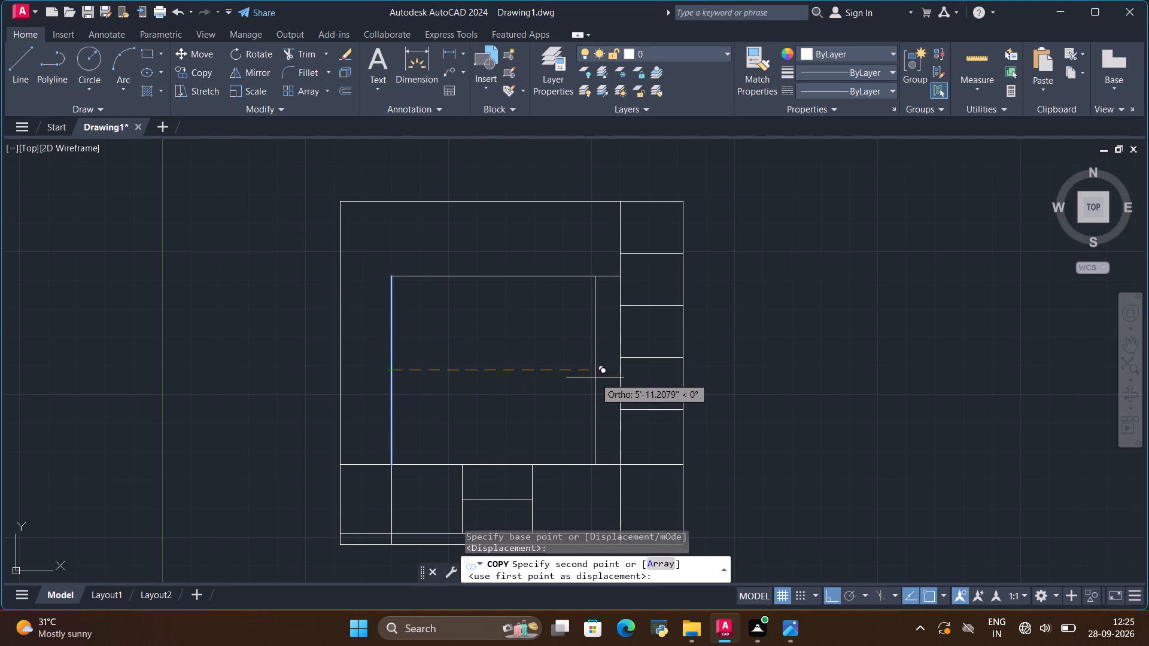
pyautogui.click(591, 377)
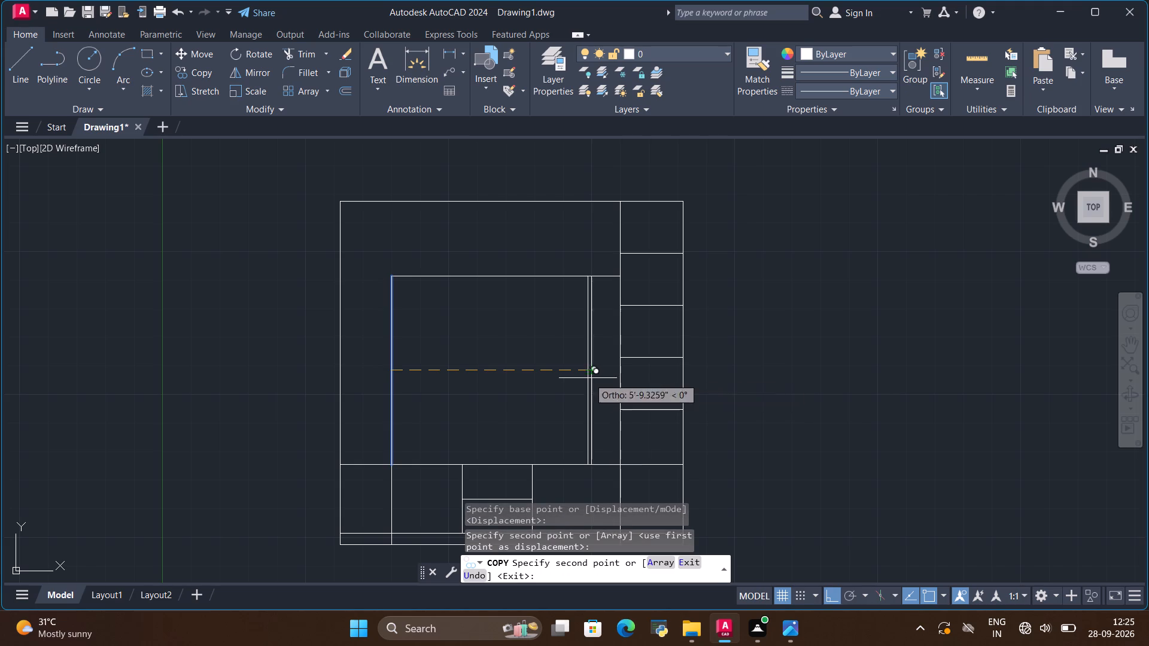
pyautogui.press('Escape')
# Examine the marble panel, floating shelf and side shelves in the reference image's front elevation against the drawing.
pyautogui.hotkey('alt', 'Tab')
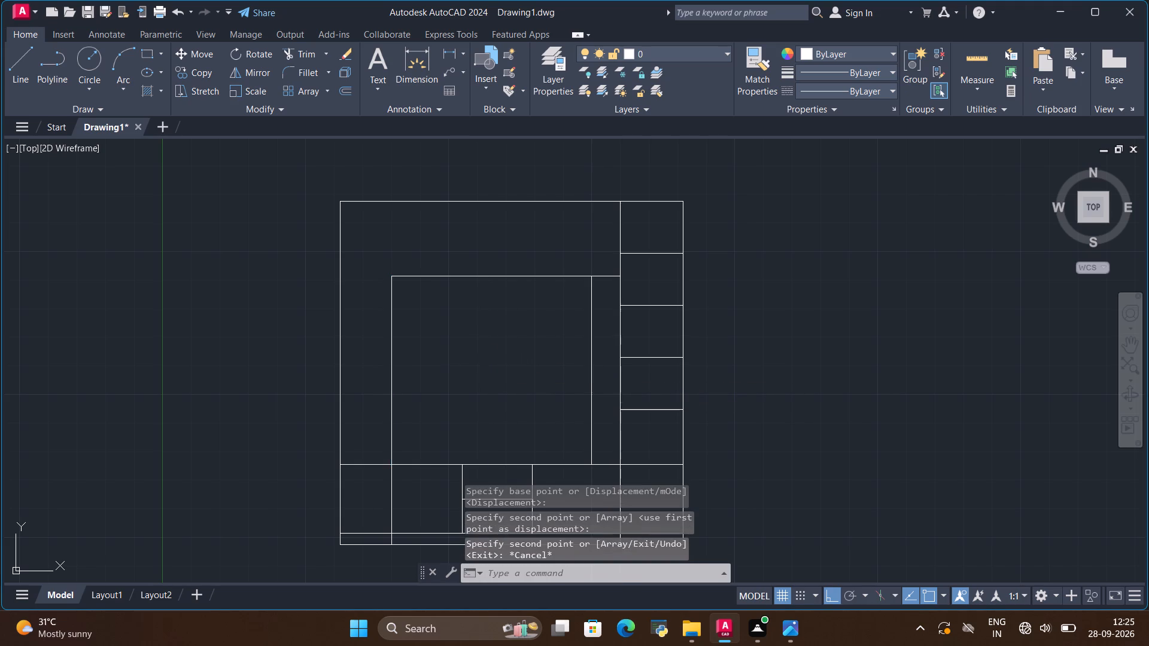
pyautogui.hotkey('alt', 'Tab')
pyautogui.press('Escape')
pyautogui.hotkey('alt', 'Tab')
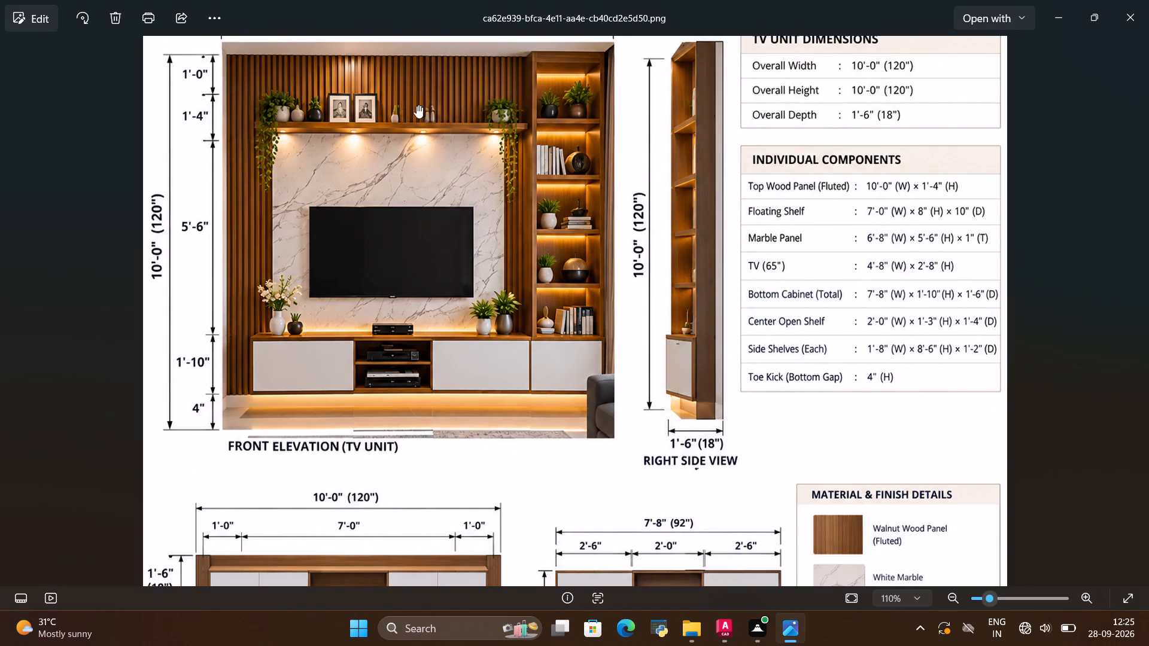
pyautogui.scroll(10, 417, 105)
pyautogui.scroll(-6, 554, 183)
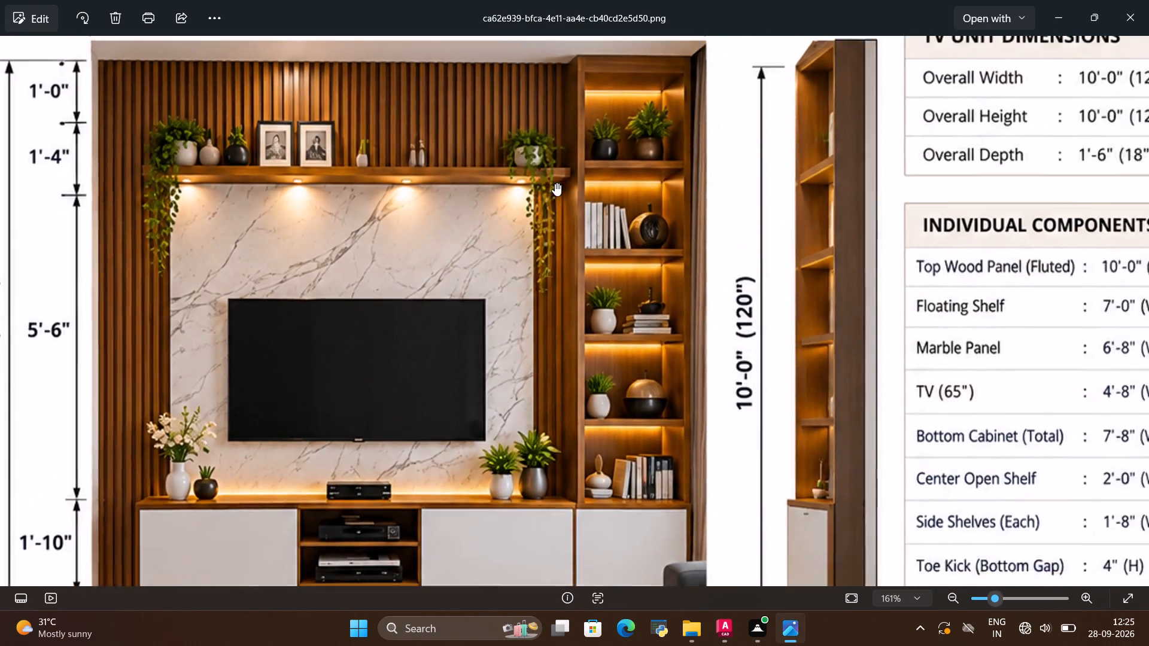
pyautogui.scroll(-2, 554, 181)
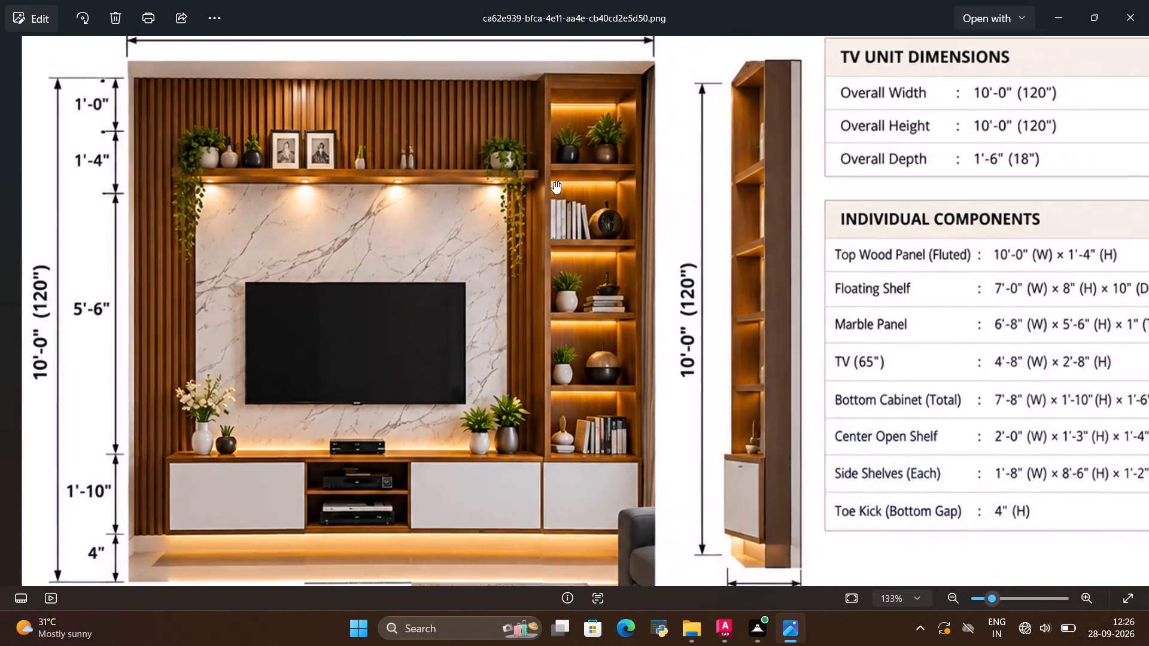
pyautogui.scroll(1, 580, 98)
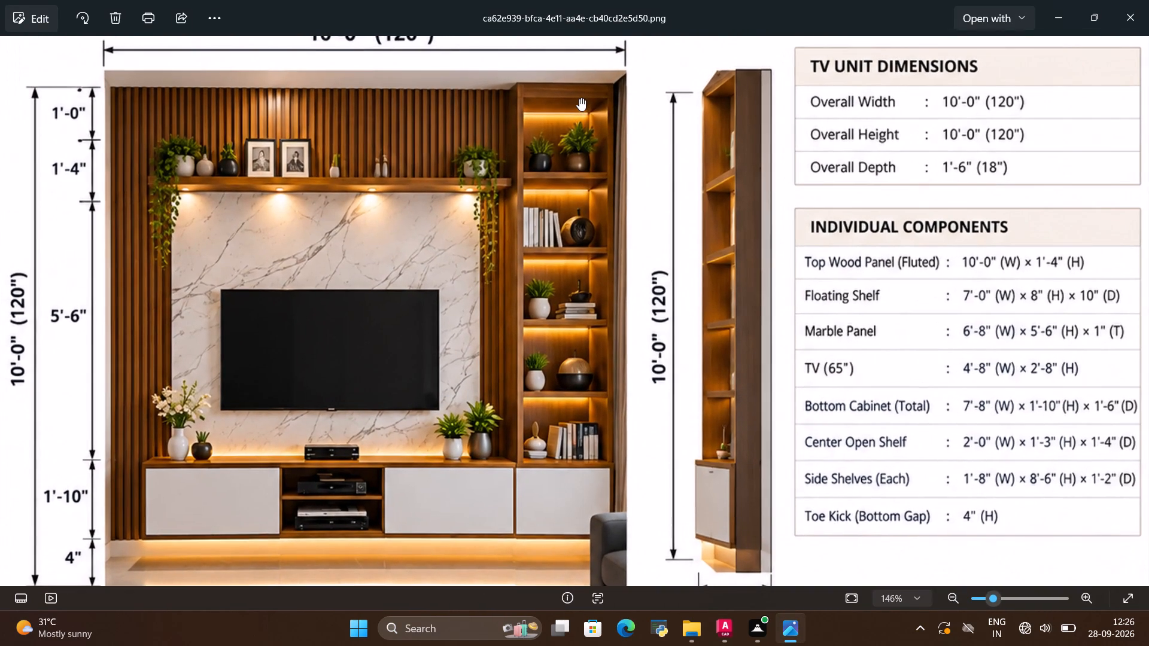
pyautogui.hotkey('alt', 'Tab')
pyautogui.scroll(2, 712, 228)
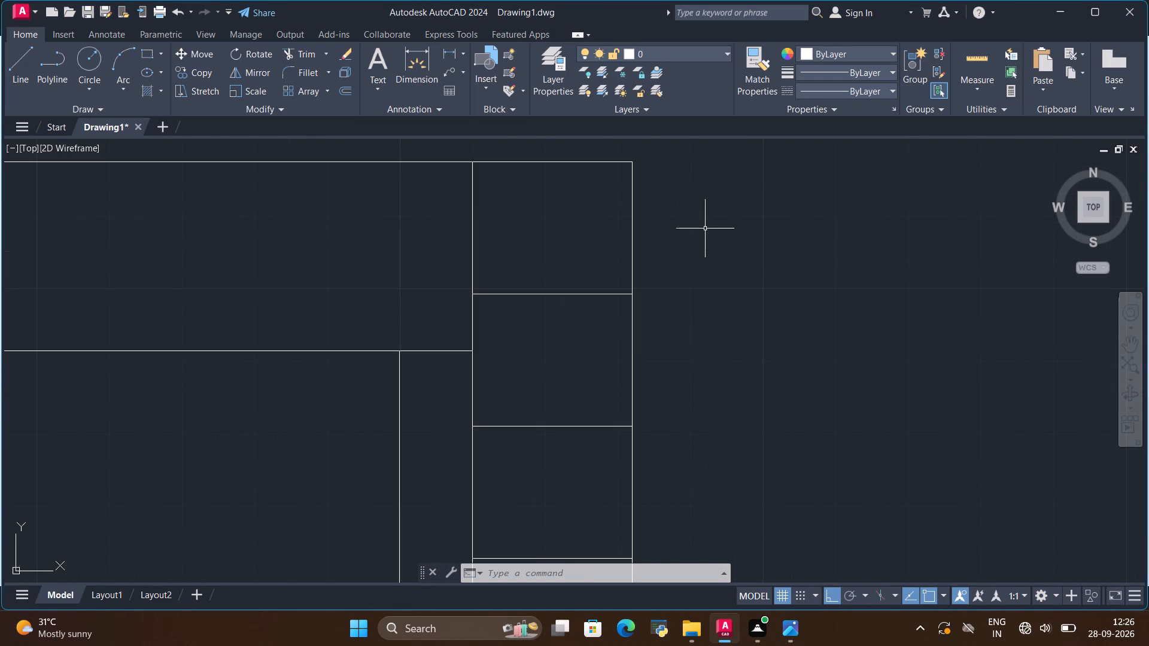
pyautogui.scroll(-1, 695, 230)
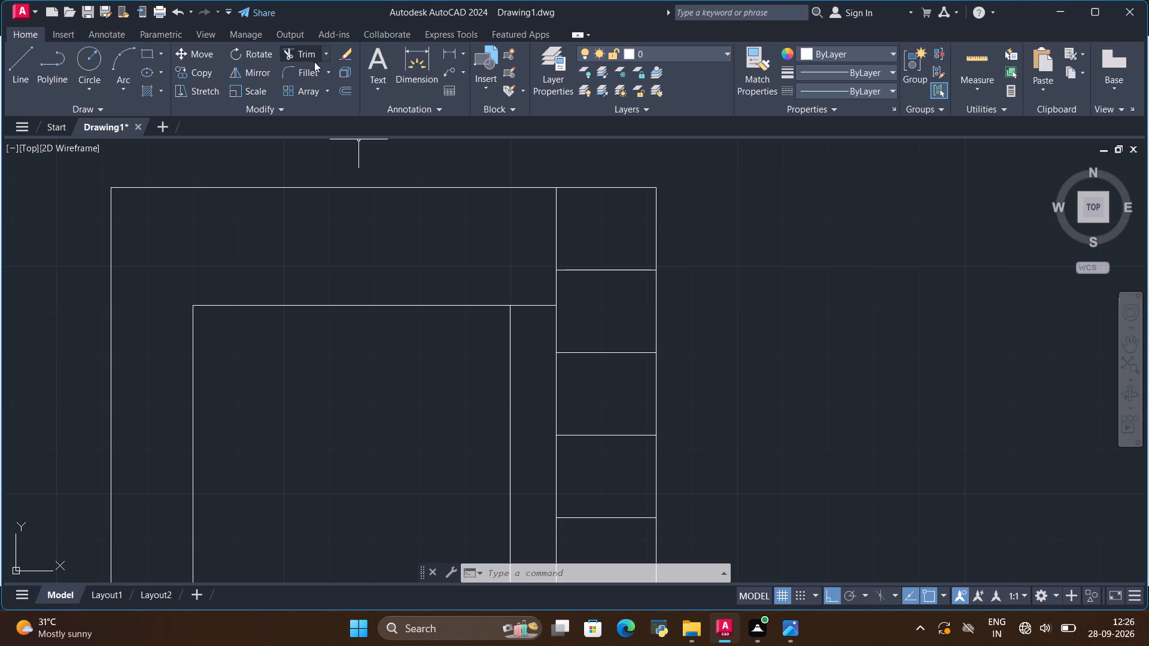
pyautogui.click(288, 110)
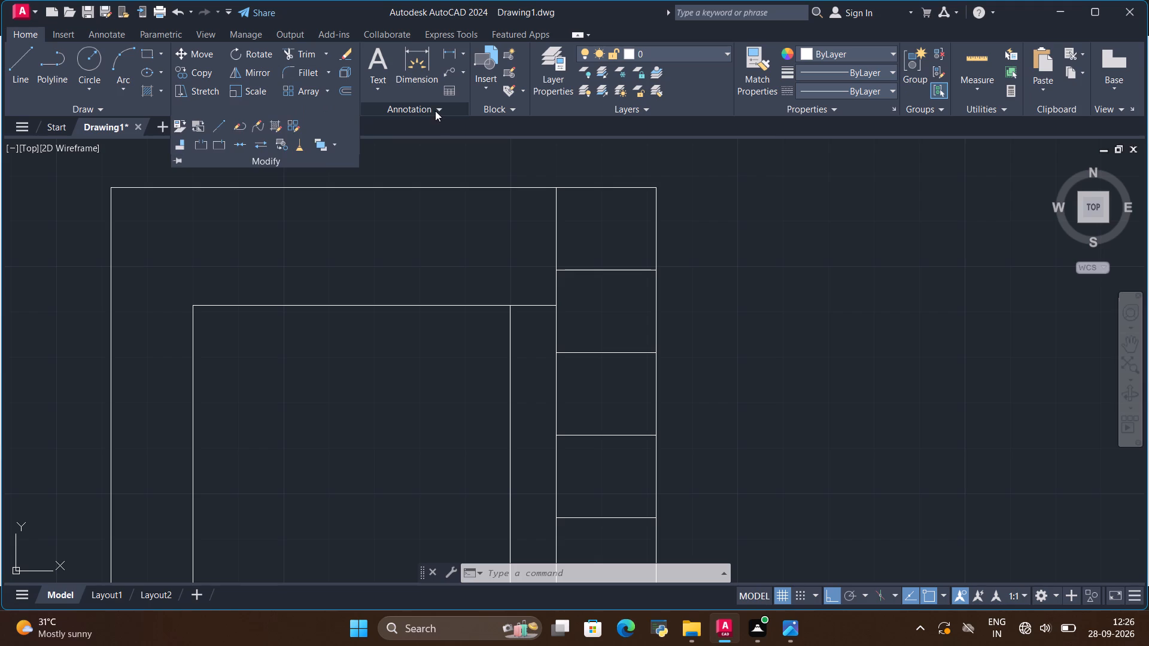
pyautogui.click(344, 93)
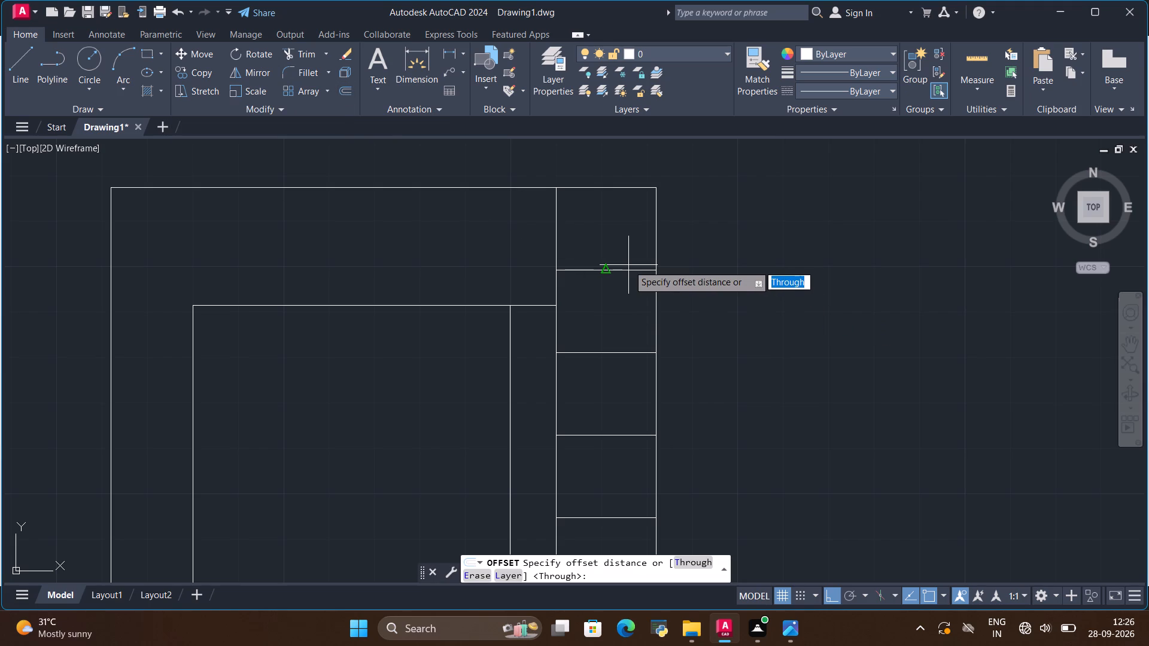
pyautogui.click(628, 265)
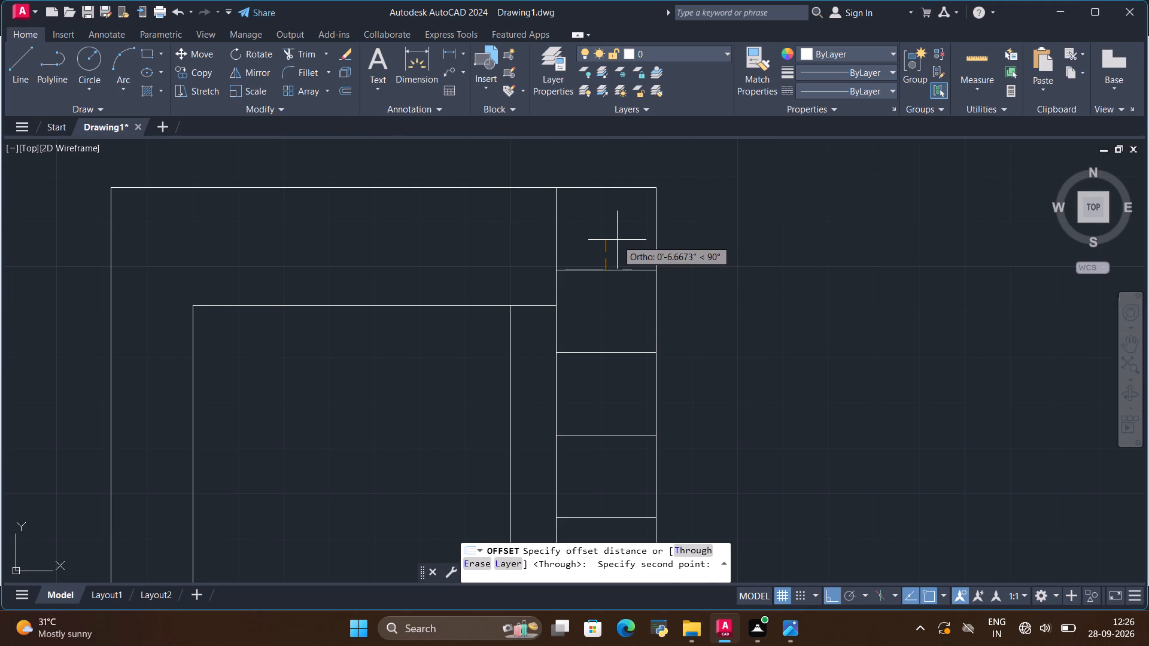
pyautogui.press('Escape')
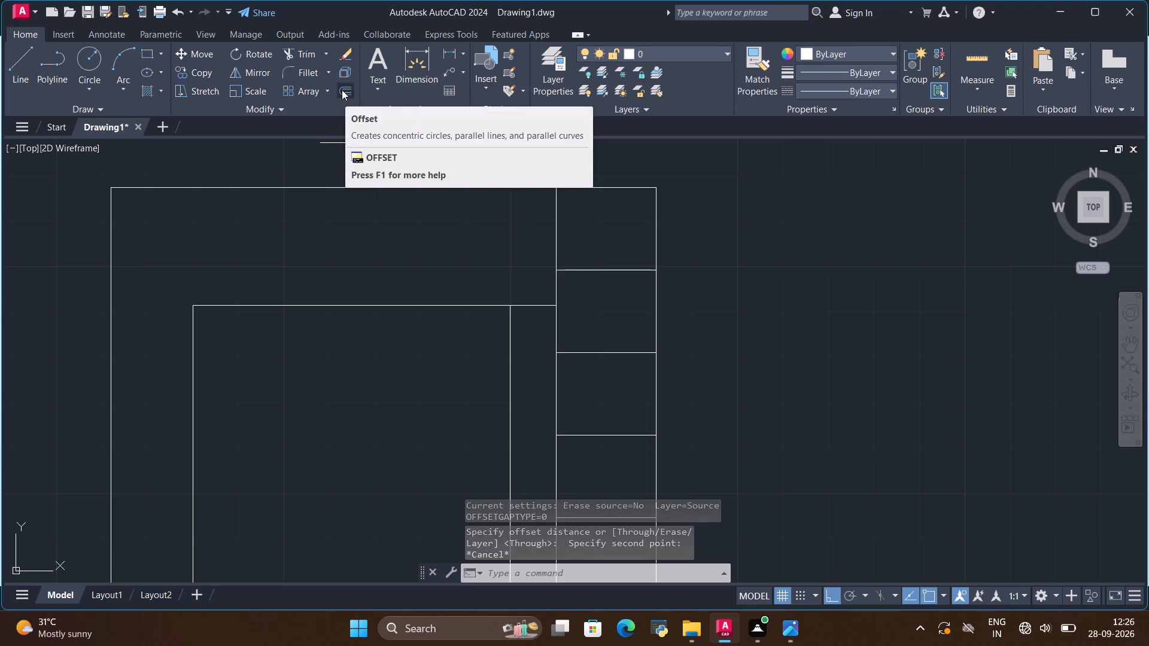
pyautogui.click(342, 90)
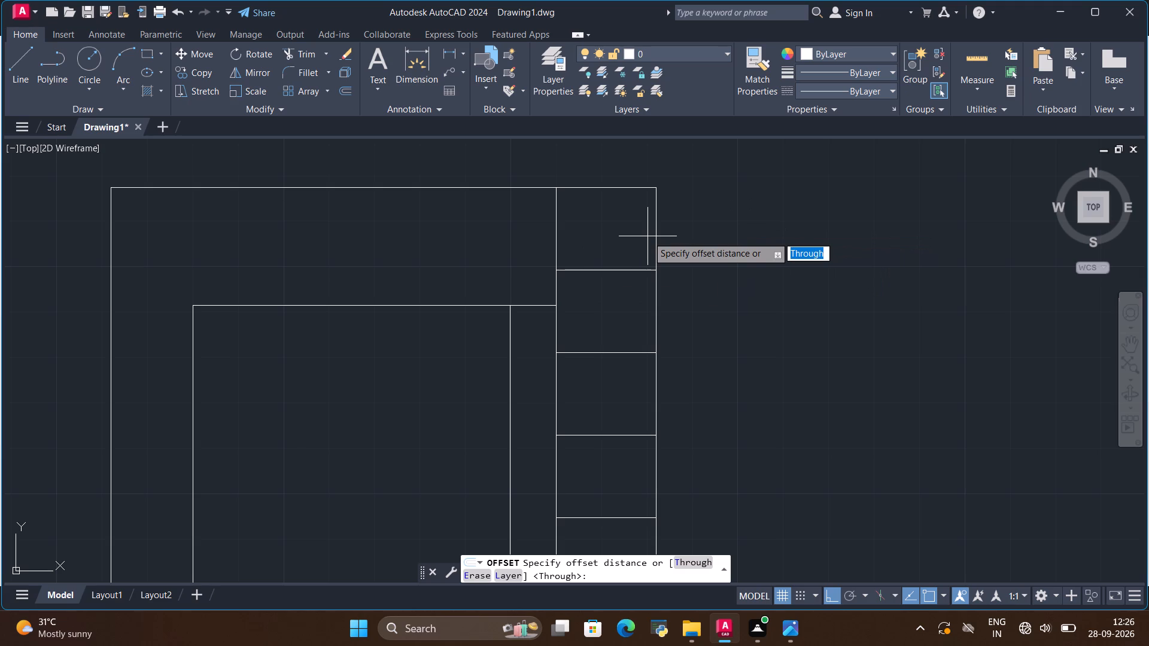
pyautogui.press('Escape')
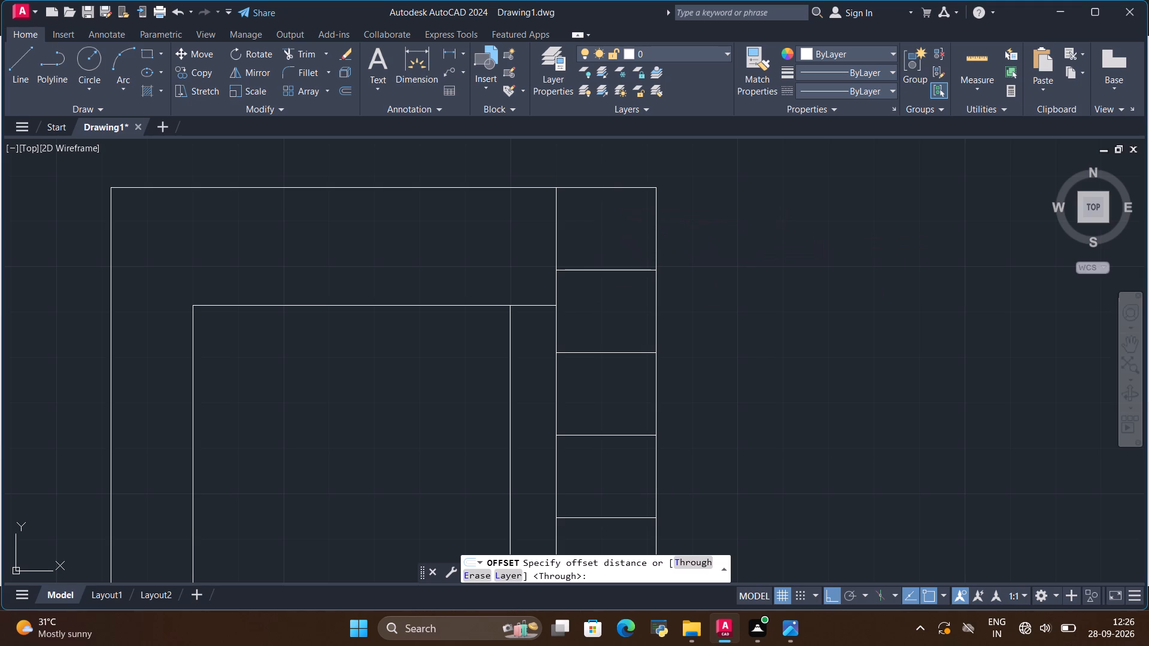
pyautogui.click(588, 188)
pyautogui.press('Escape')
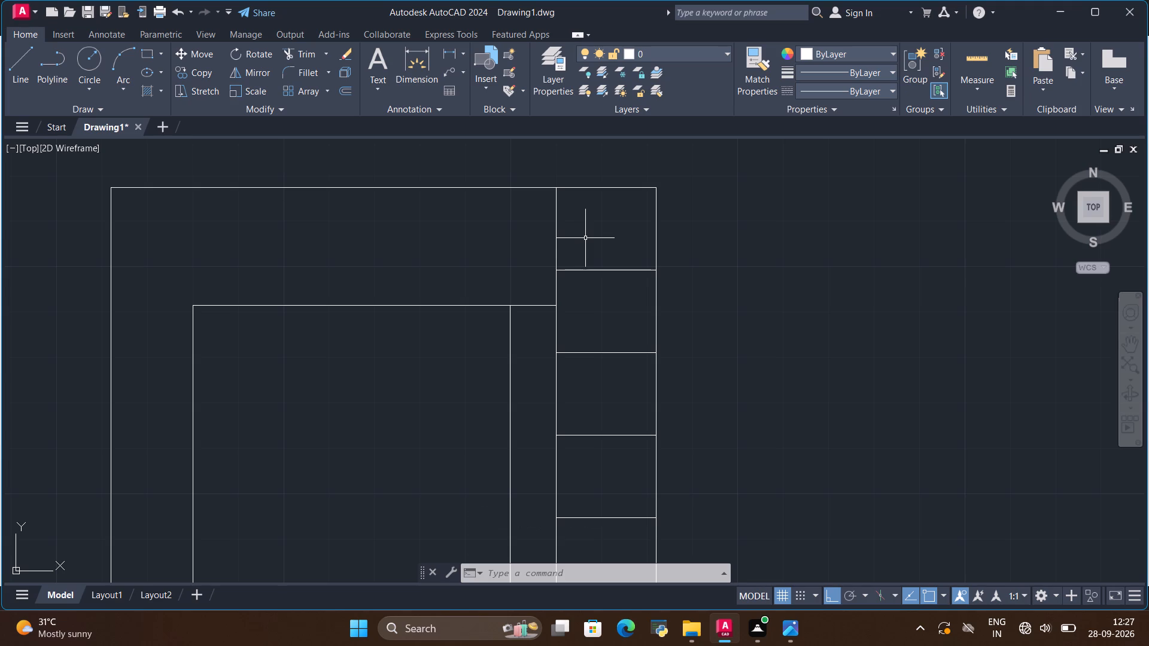
# Compare the drawn side shelf column and inner wall panel with the front elevation in the reference image.
pyautogui.scroll(-2, 592, 241)
pyautogui.scroll(1, 603, 316)
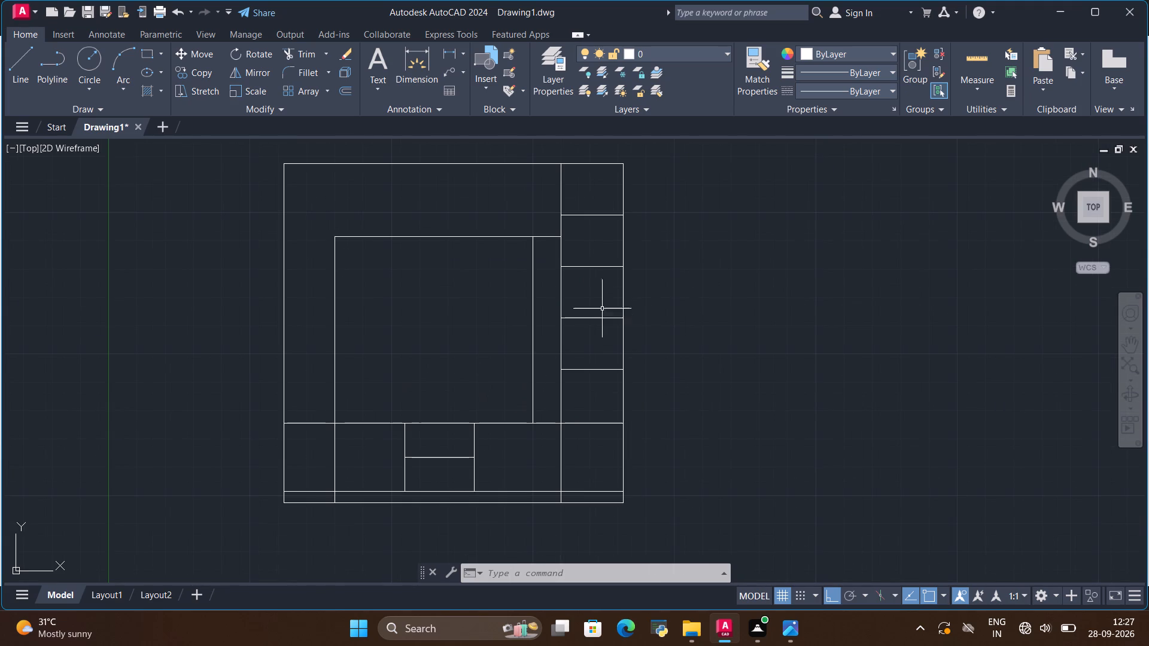
pyautogui.scroll(2, 580, 176)
pyautogui.scroll(-2, 623, 251)
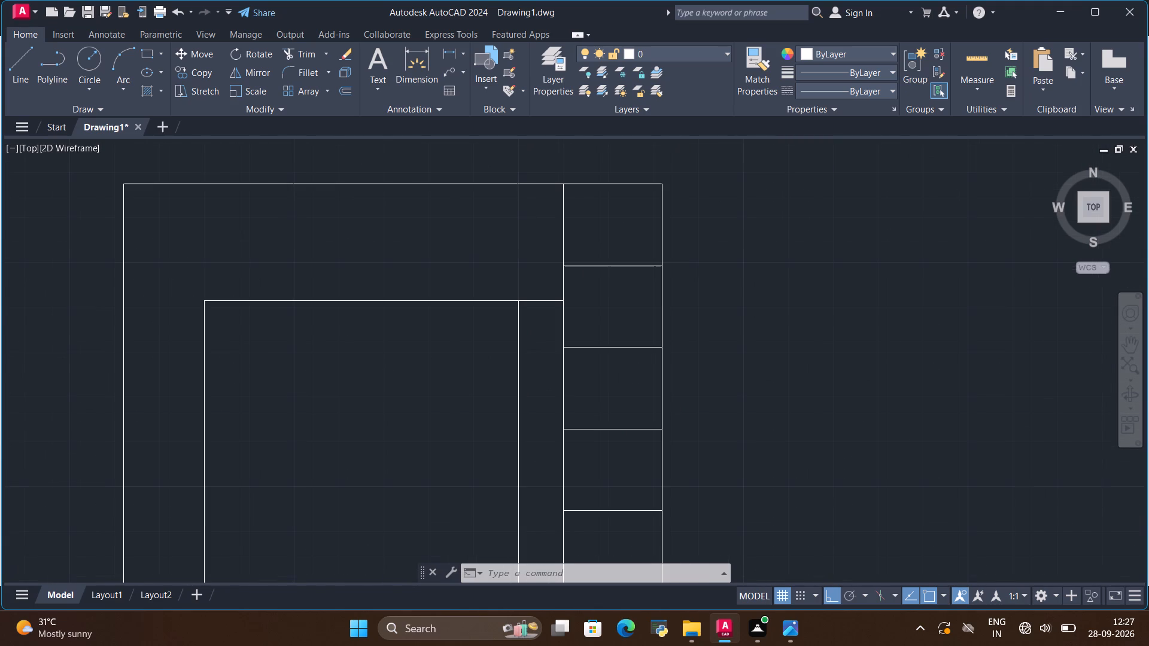
pyautogui.hotkey('alt', 'Tab')
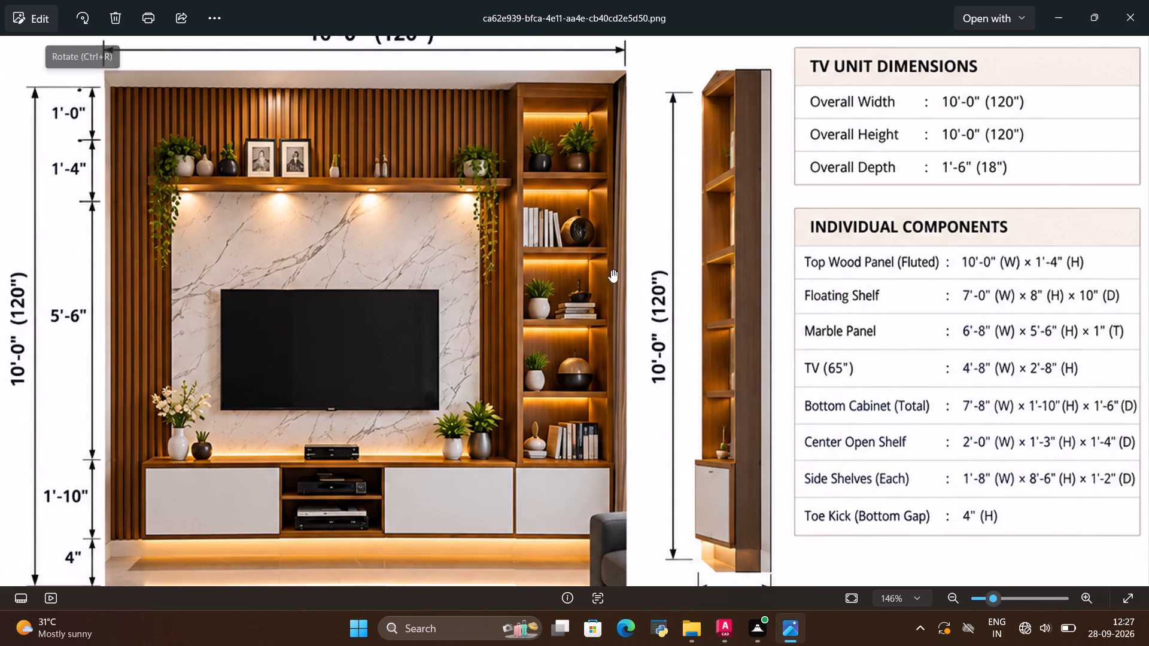
pyautogui.scroll(-1, 573, 284)
pyautogui.hotkey('alt', 'Tab')
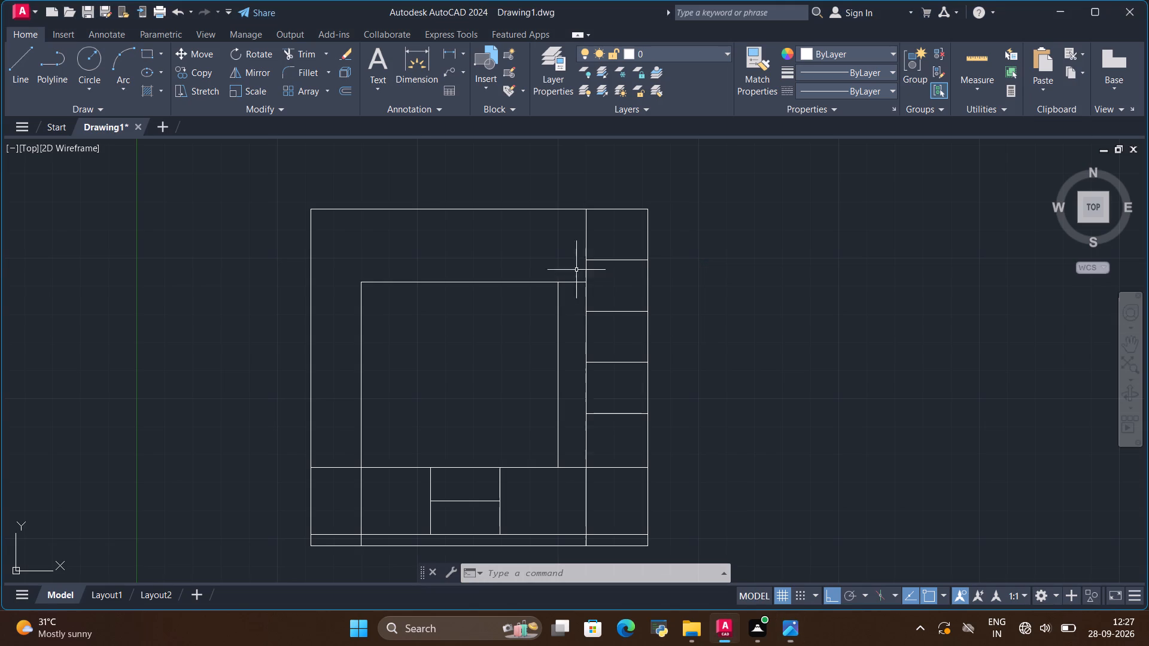
pyautogui.scroll(2, 572, 245)
pyautogui.scroll(-2, 600, 277)
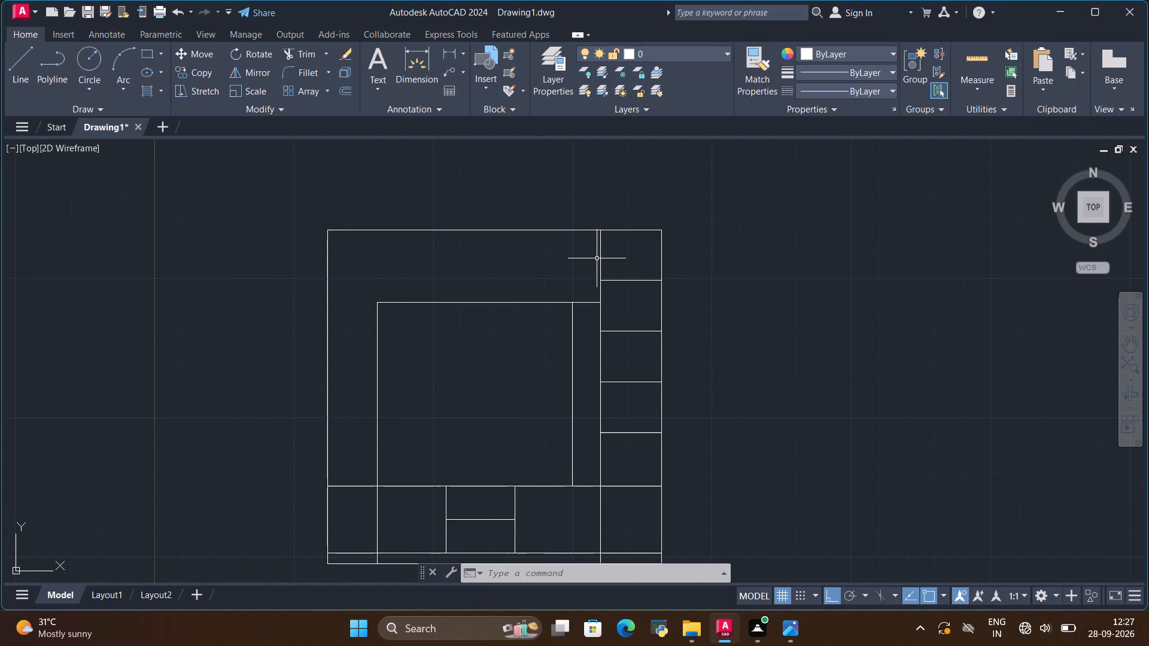
pyautogui.scroll(-1, 622, 290)
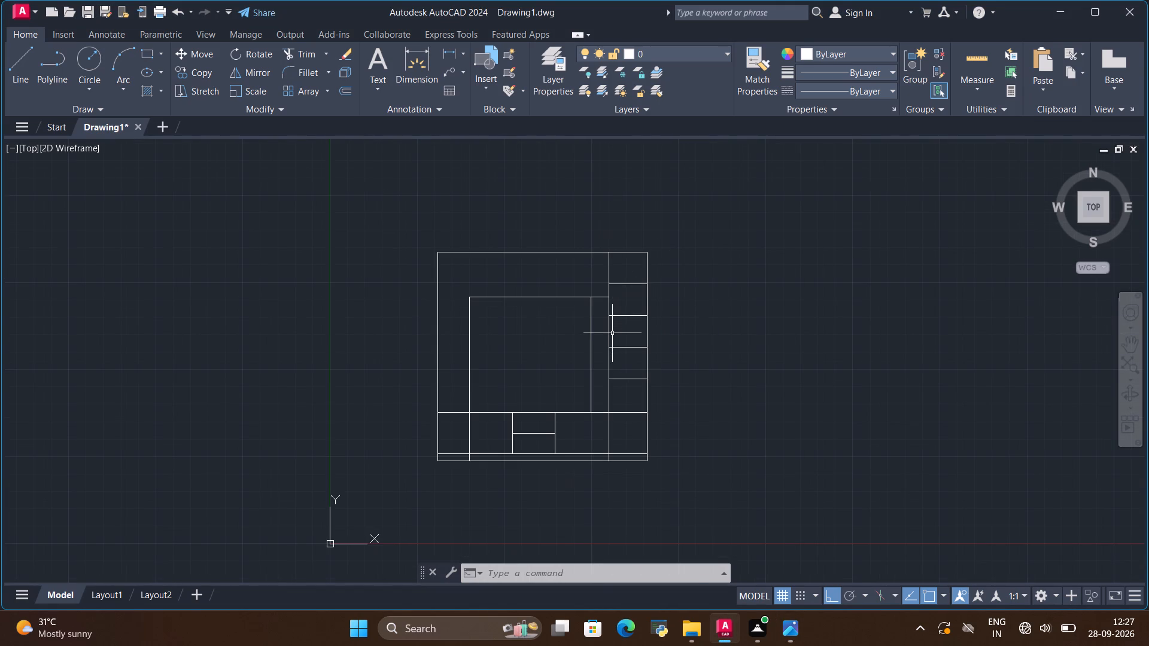
# Compare the lower cabinet and the wall strip beside it in the reference image's front elevation with the drawing.
pyautogui.scroll(1, 612, 333)
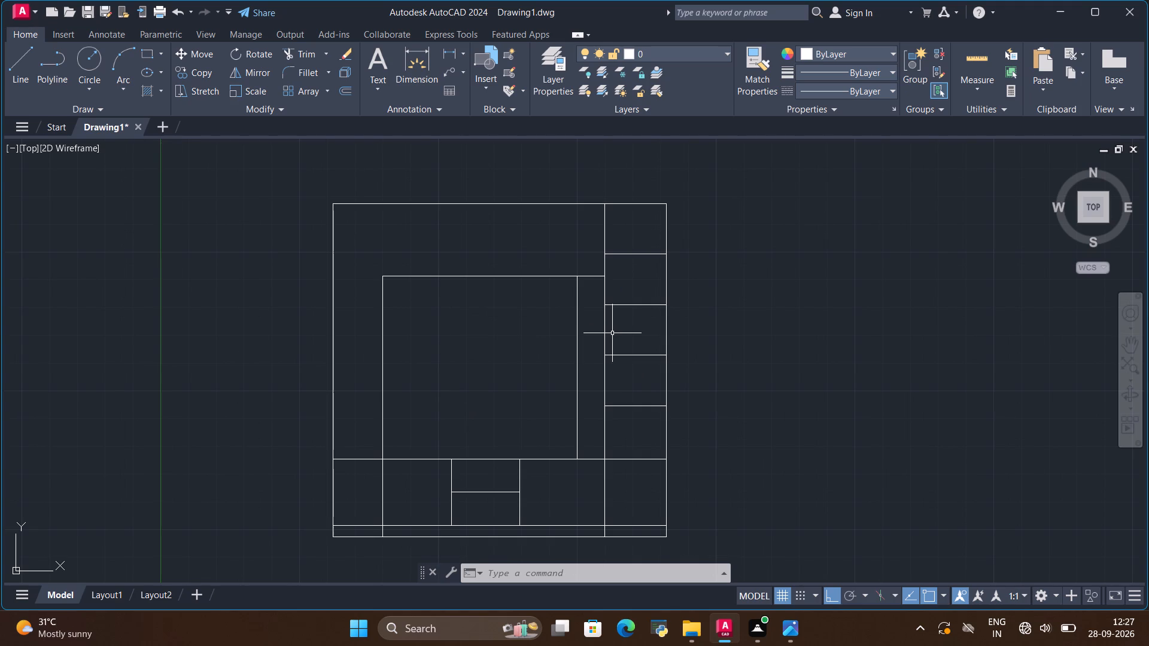
pyautogui.hotkey('alt', 'Tab')
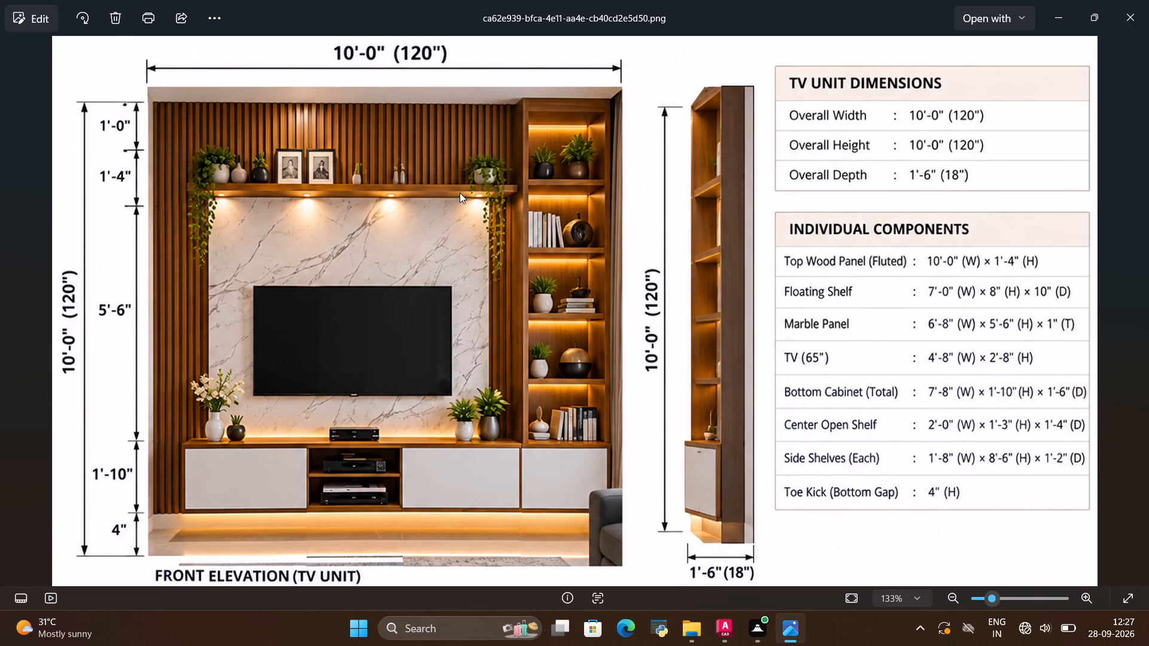
pyautogui.hotkey('alt', 'Tab')
pyautogui.scroll(2, 512, 281)
pyautogui.scroll(-2, 531, 276)
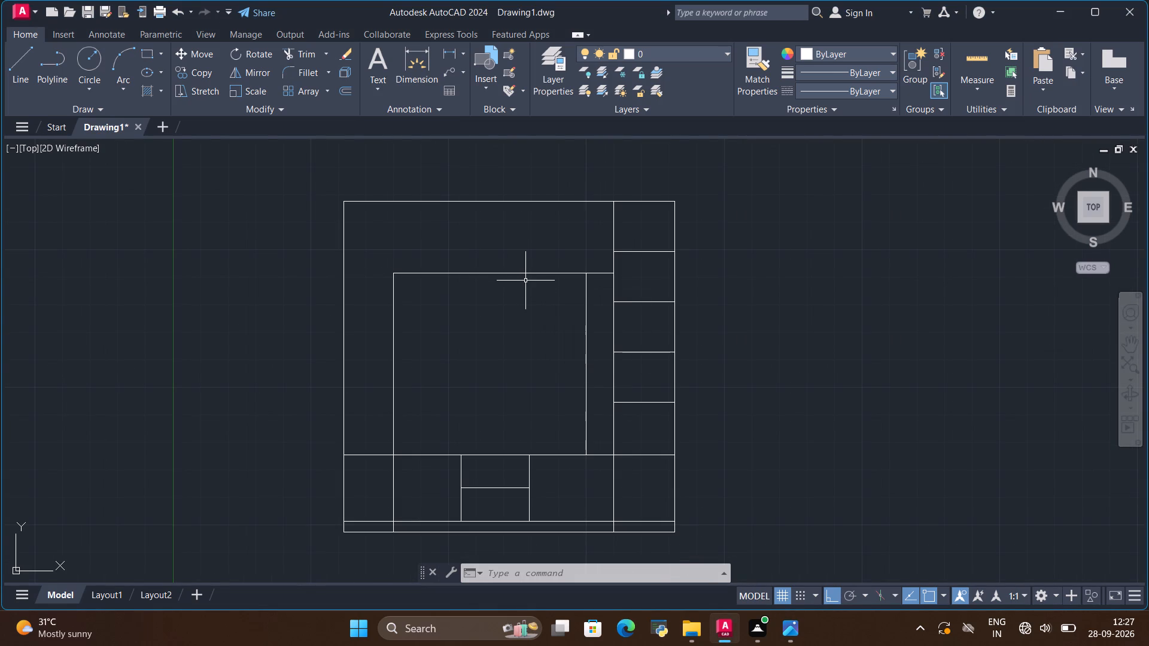
pyautogui.hotkey('alt', 'Tab')
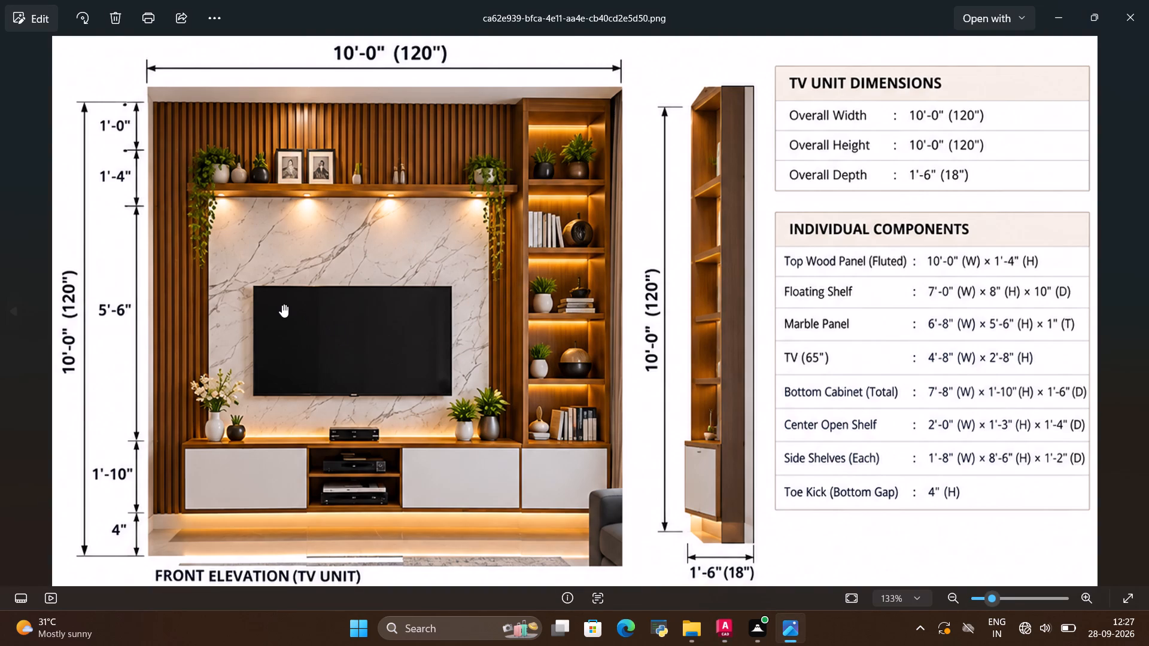
pyautogui.hotkey('alt', 'Tab')
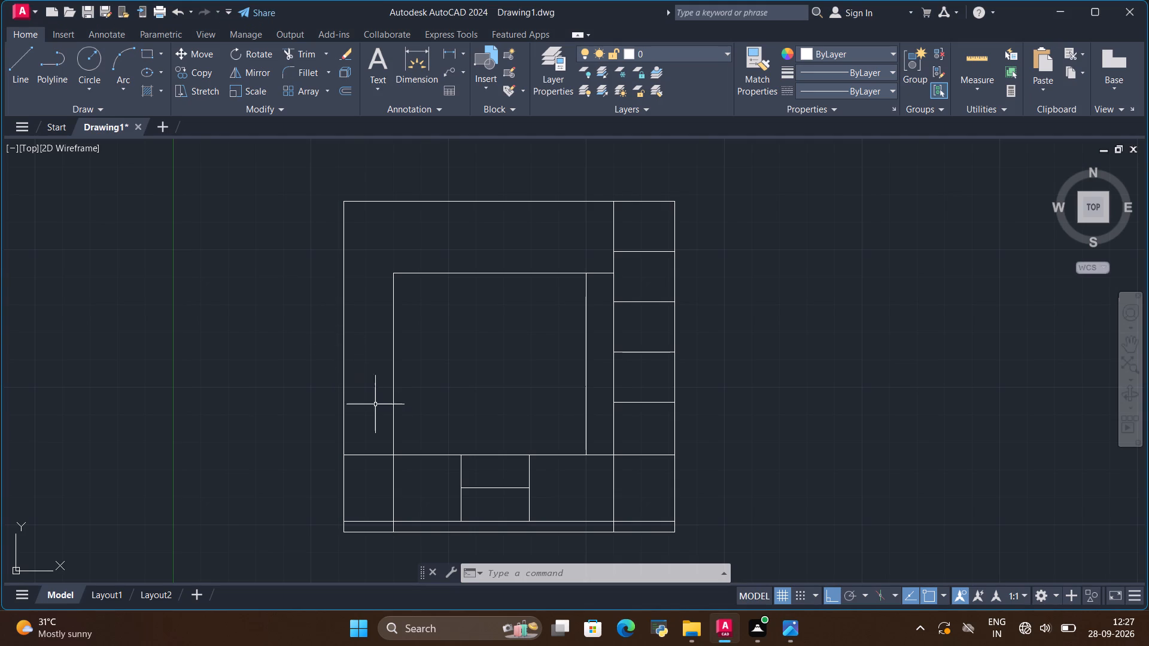
pyautogui.hotkey('alt', 'Tab')
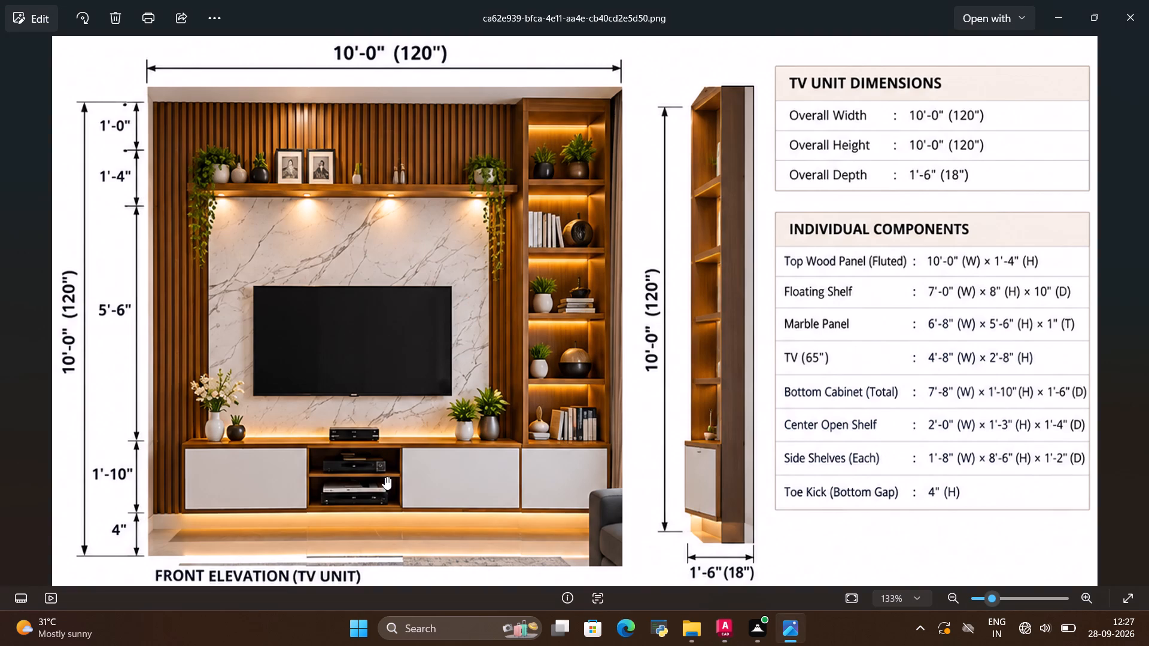
pyautogui.hotkey('alt', 'Tab')
pyautogui.hotkey('alt', 'Tab')
pyautogui.hotkey('alt', 'Tab')
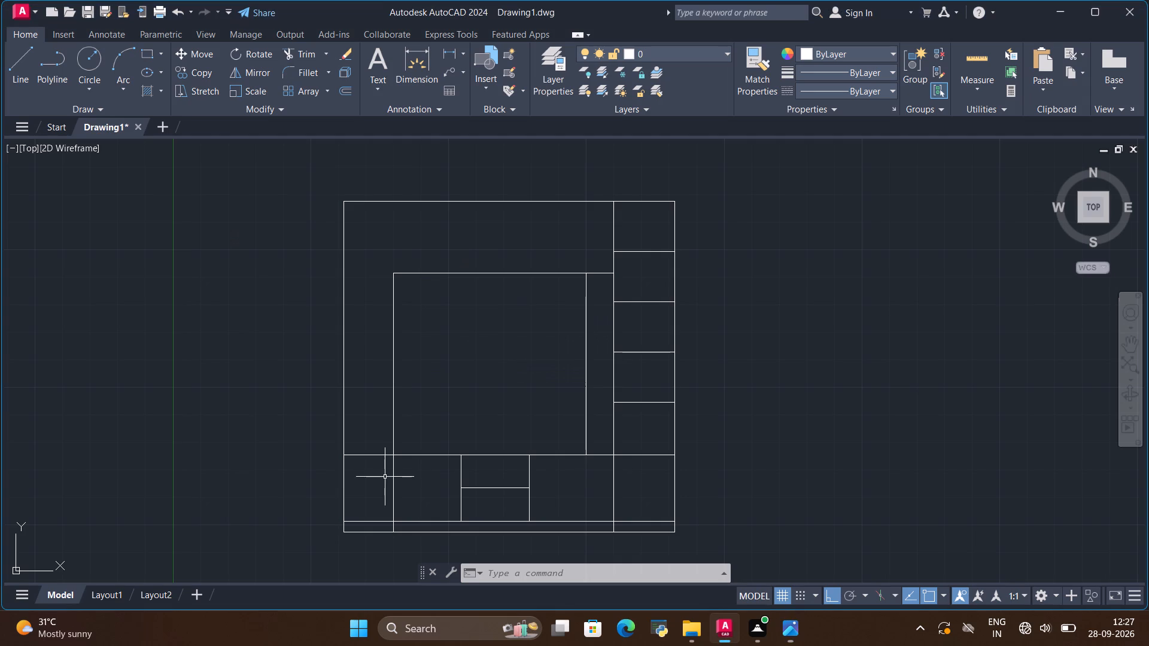
pyautogui.hotkey('alt', 'Tab')
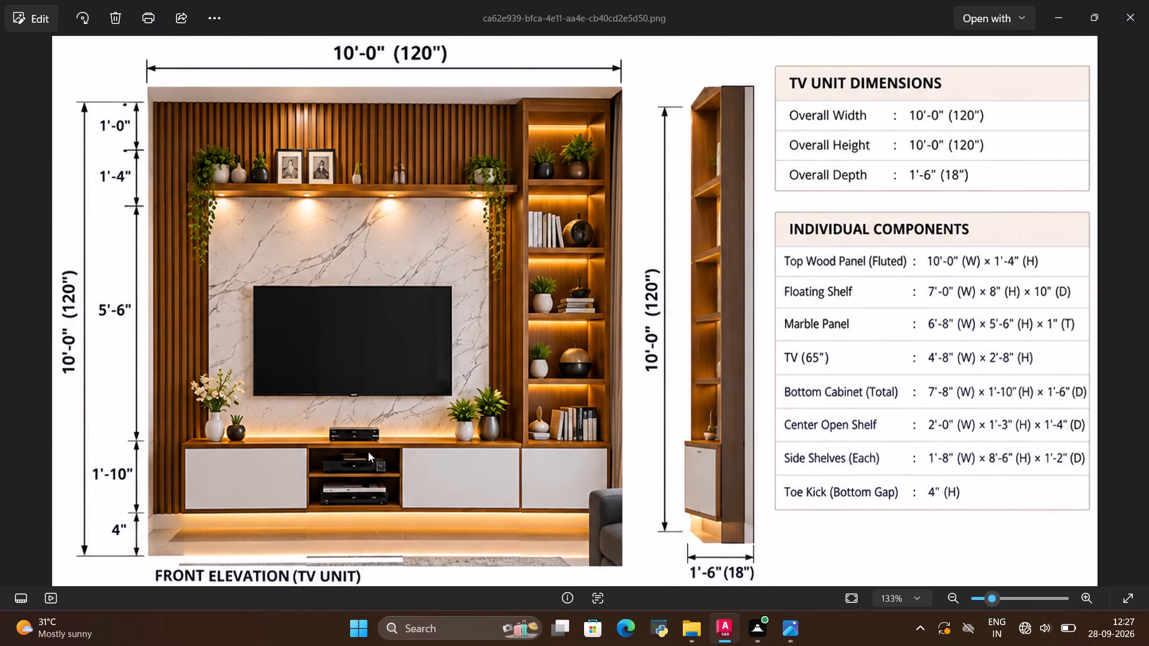
pyautogui.hotkey('alt', 'Tab')
# Trim the cabinet top line between the unit's outer left edge and the left vertical division.
pyautogui.press('t')
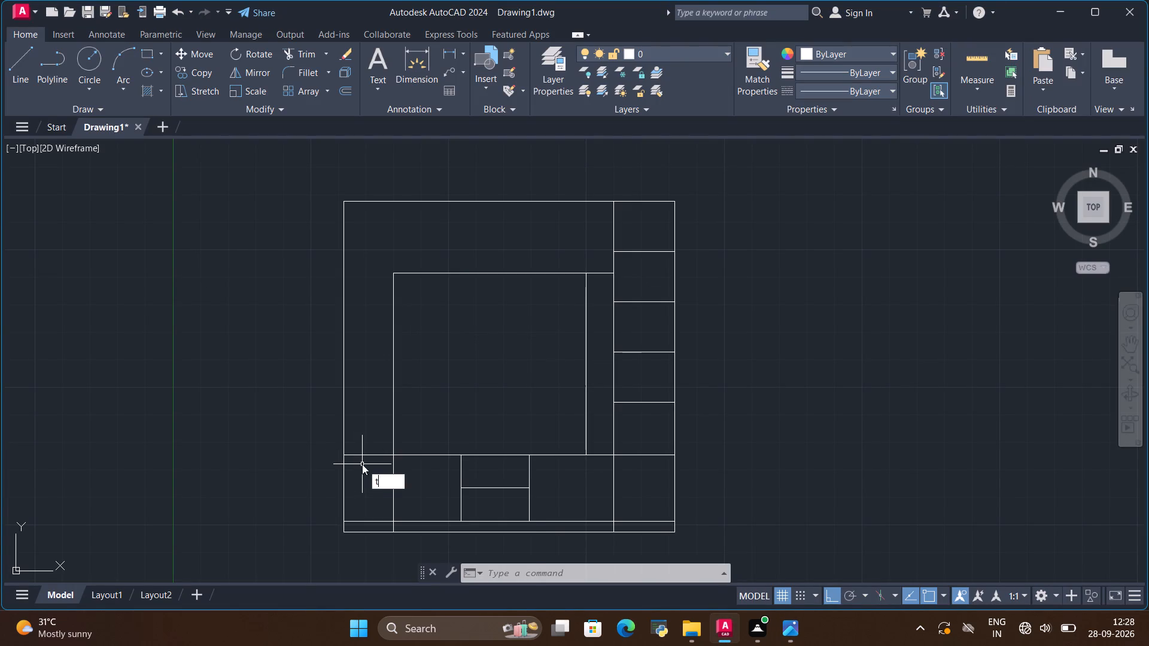
pyautogui.click(310, 57)
pyautogui.moveTo(363, 436); pyautogui.dragTo(379, 469)
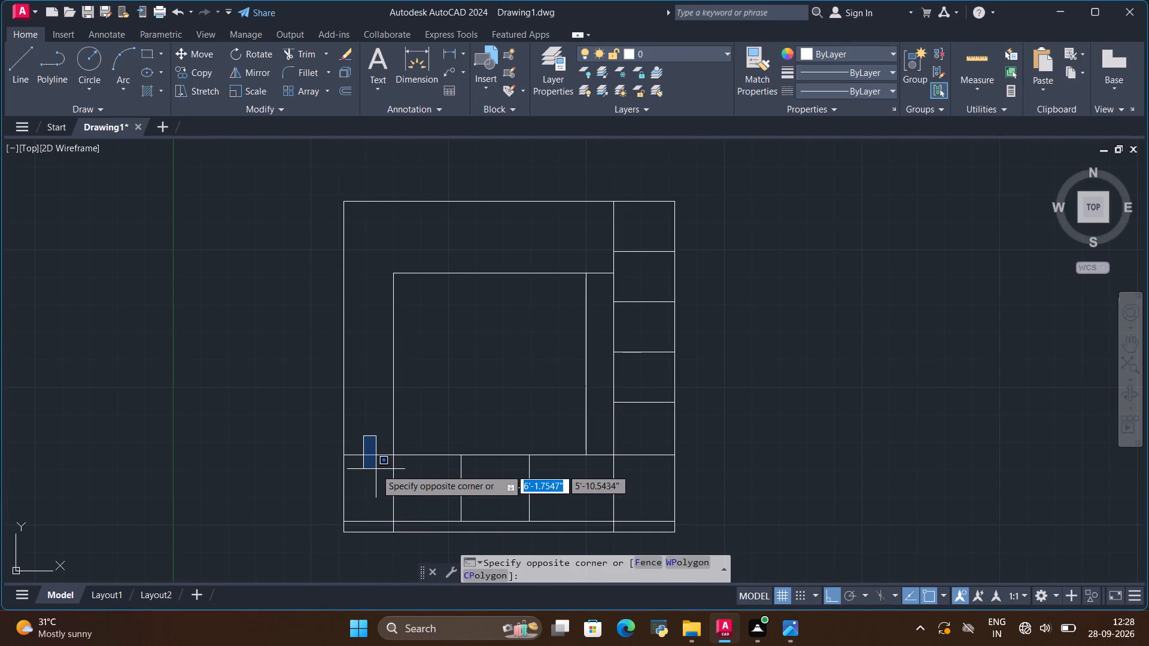
pyautogui.press('Escape')
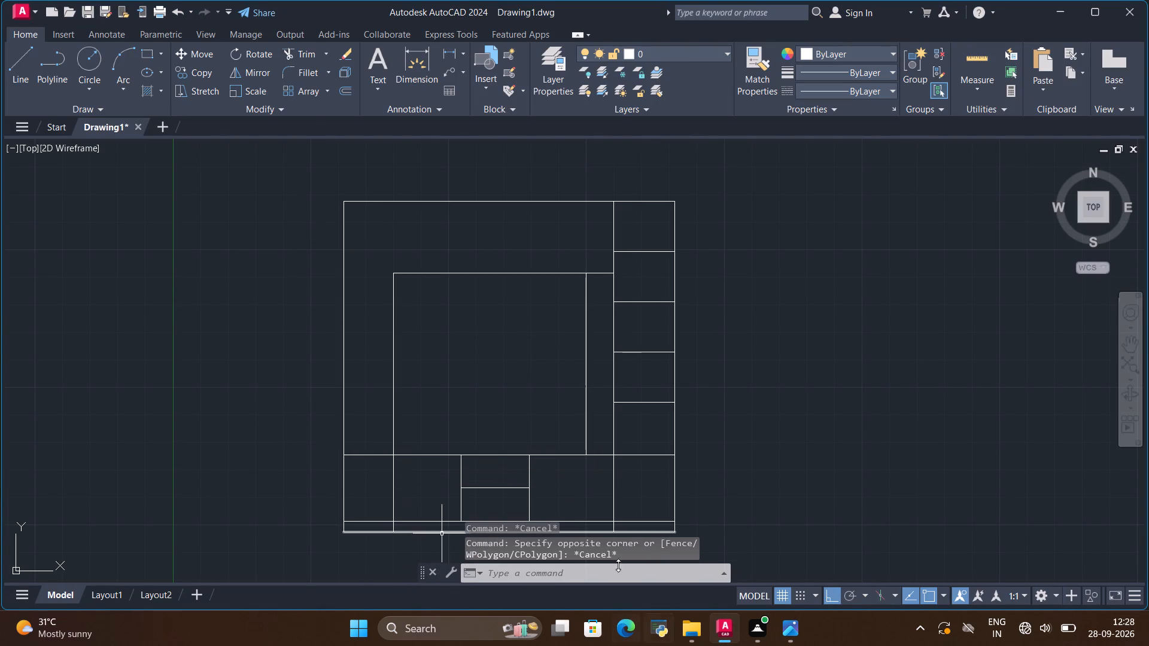
pyautogui.click(313, 55)
pyautogui.scroll(2, 370, 468)
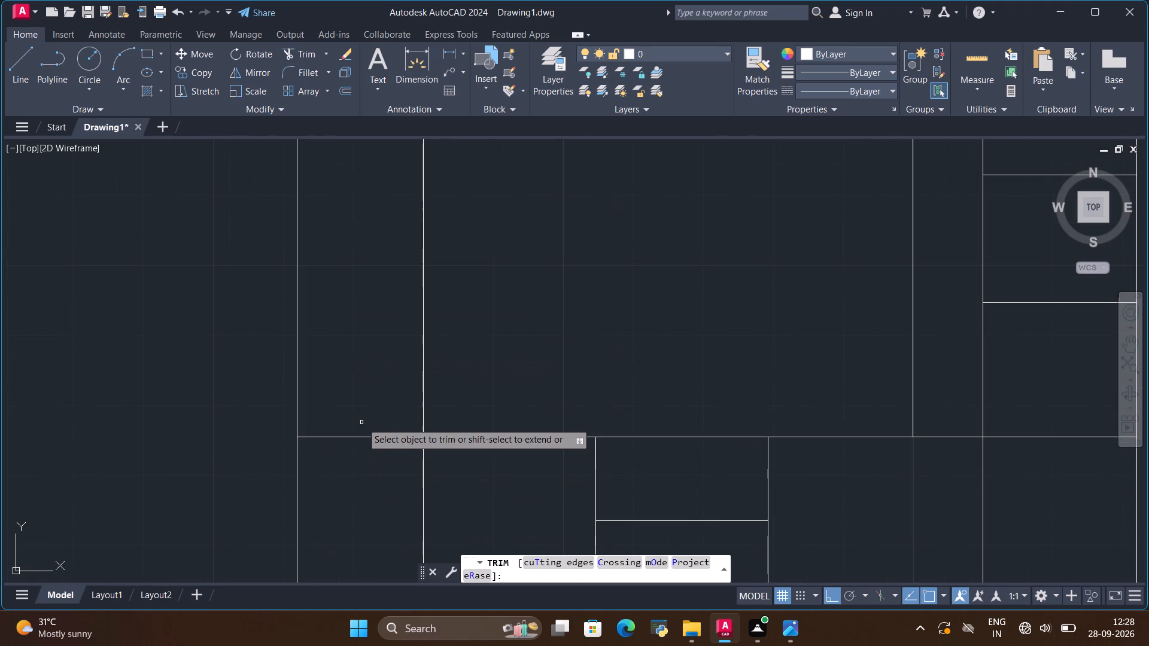
pyautogui.moveTo(361, 422); pyautogui.dragTo(377, 455)
pyautogui.scroll(-3, 345, 467)
pyautogui.press('Escape')
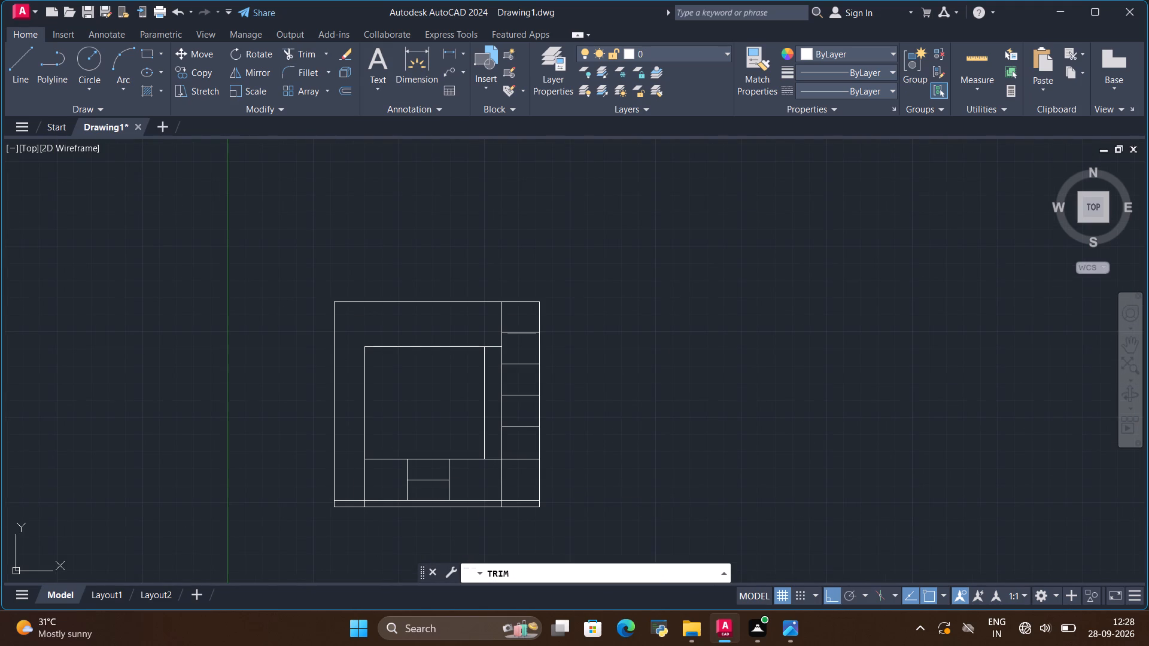
# Examine the bottom cabinet, centre open shelf and toe kick in the reference image against the drawn cabinet divisions.
pyautogui.scroll(2, 432, 455)
pyautogui.scroll(-1, 375, 407)
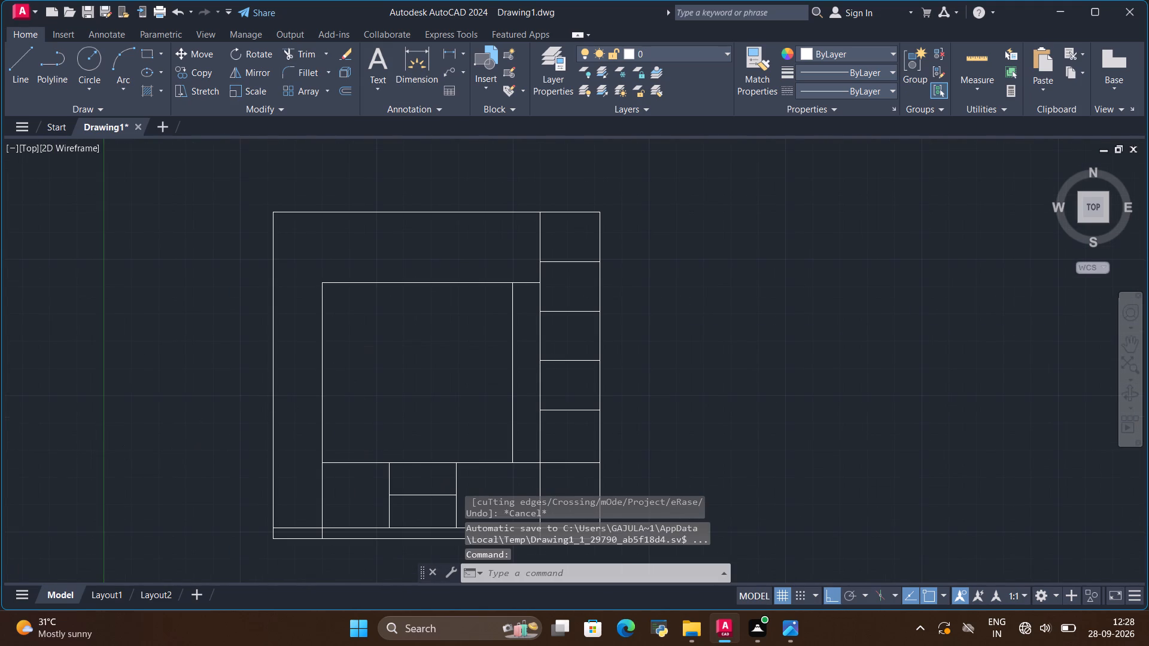
pyautogui.scroll(2, 288, 434)
pyautogui.scroll(-1, 288, 434)
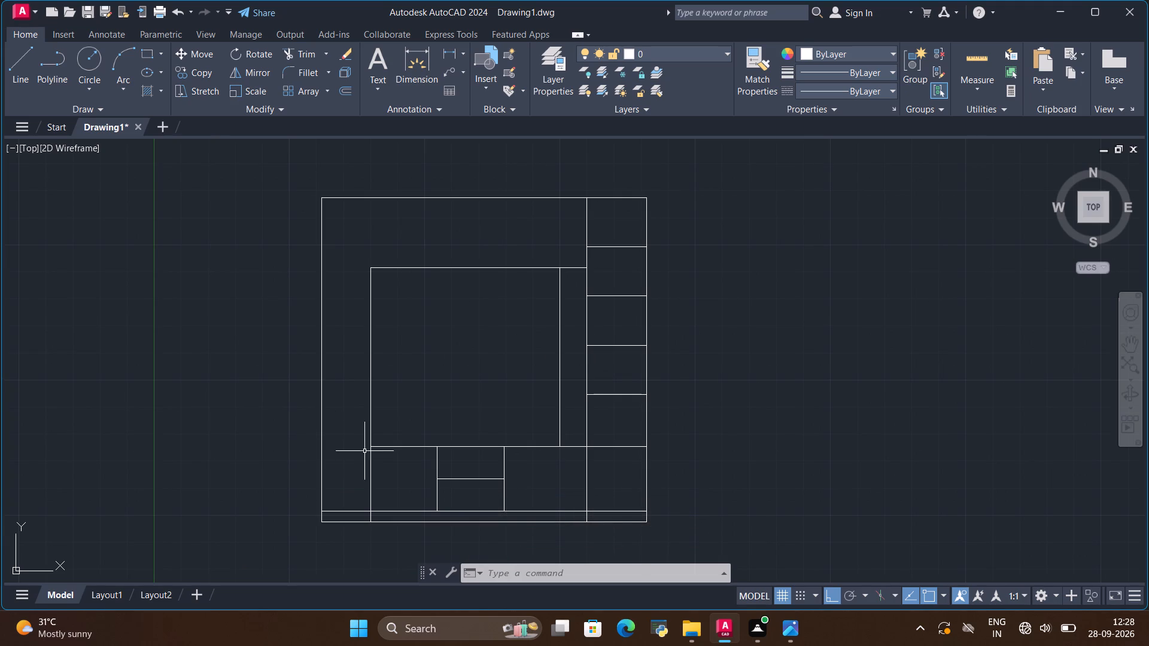
pyautogui.hotkey('alt', 'Tab')
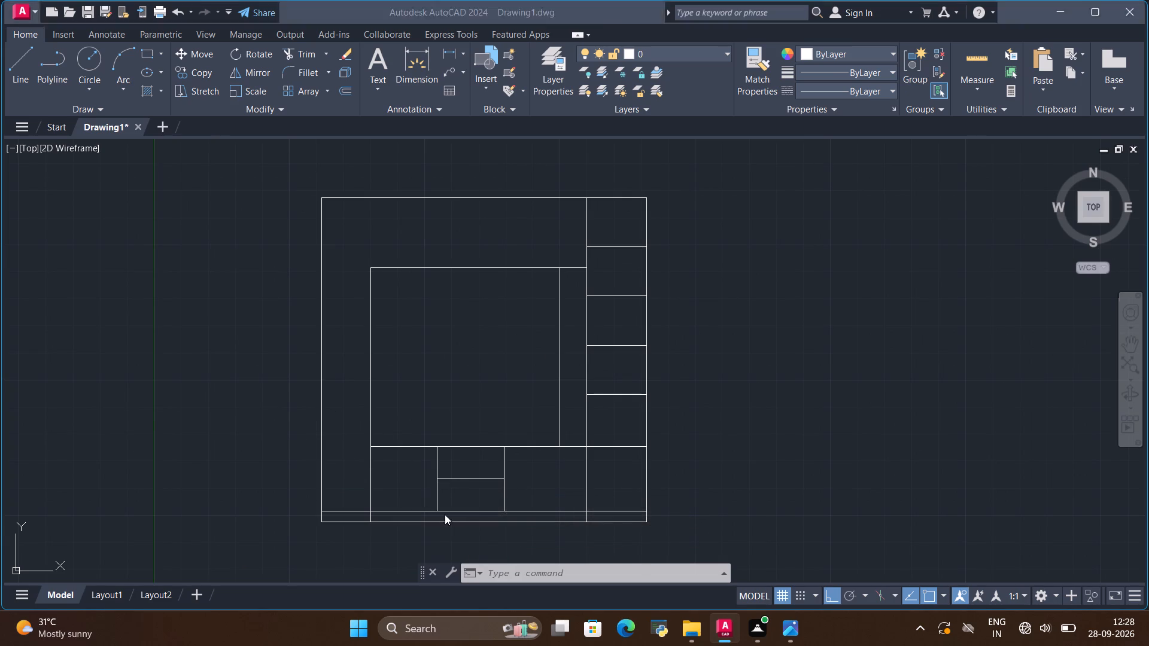
pyautogui.hotkey('alt', 'Tab')
pyautogui.hotkey('alt', 'Tab')
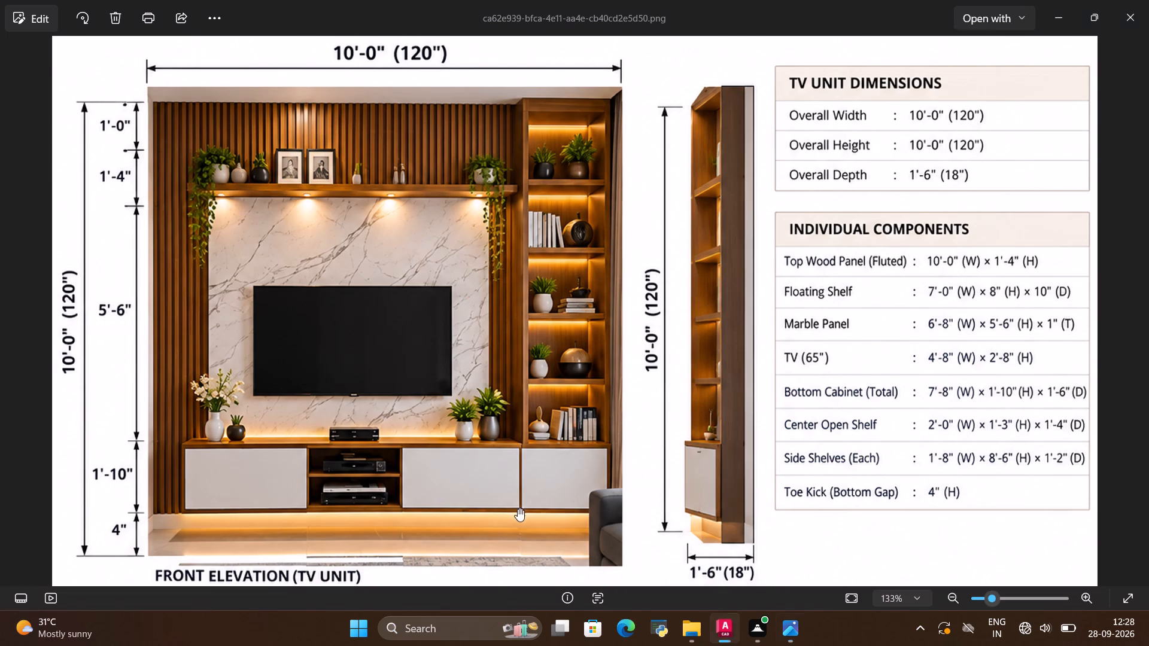
pyautogui.hotkey('alt', 'Tab')
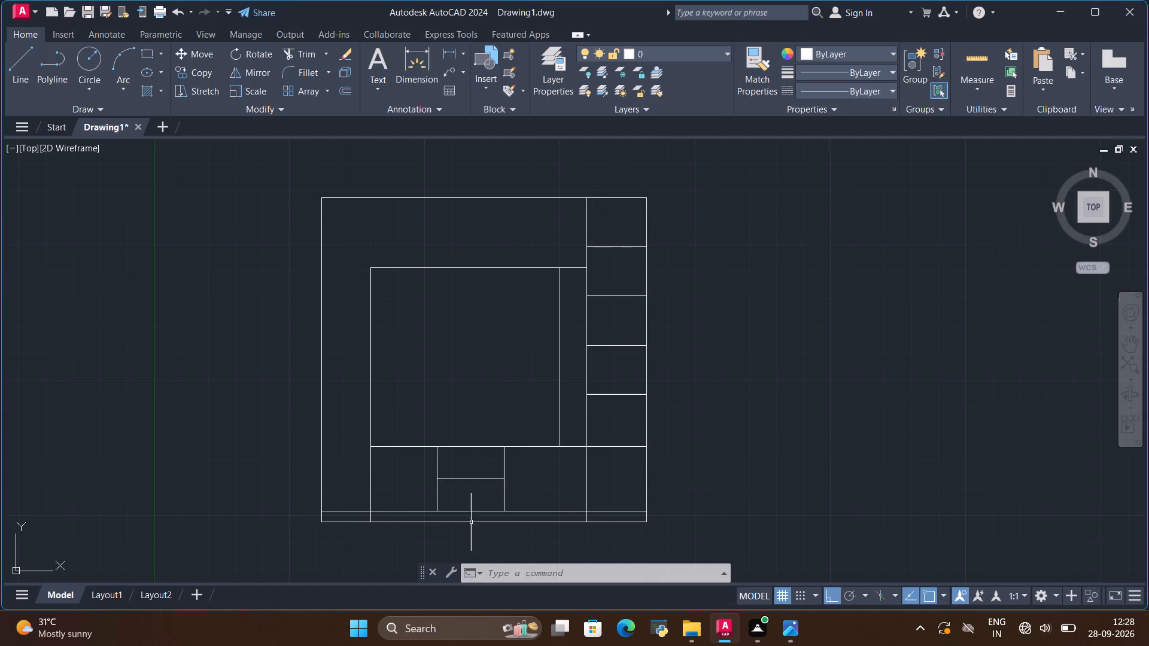
pyautogui.scroll(1, 570, 510)
pyautogui.scroll(-1, 576, 507)
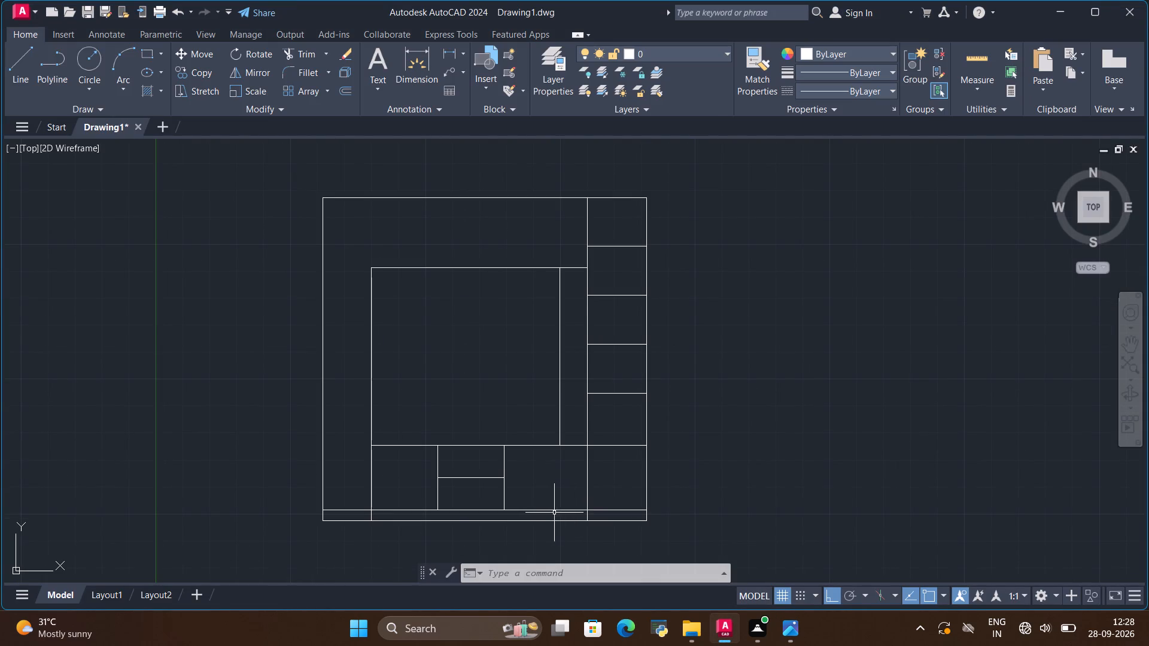
pyautogui.hotkey('alt', 'Tab')
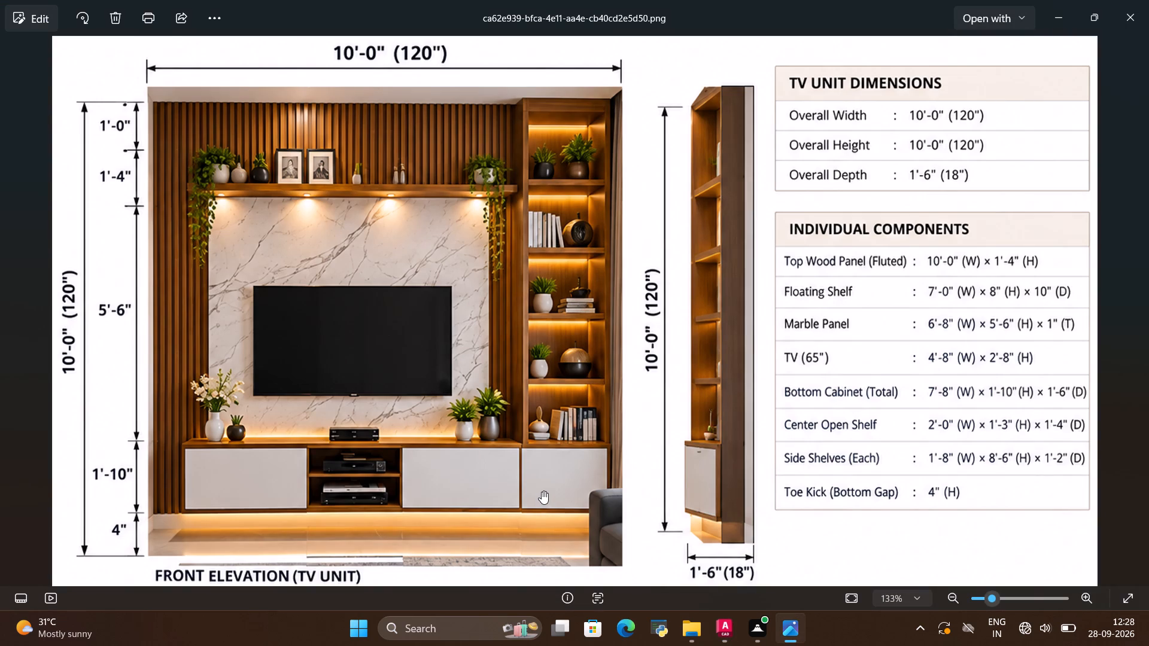
pyautogui.hotkey('alt', 'Tab')
pyautogui.scroll(1, 393, 519)
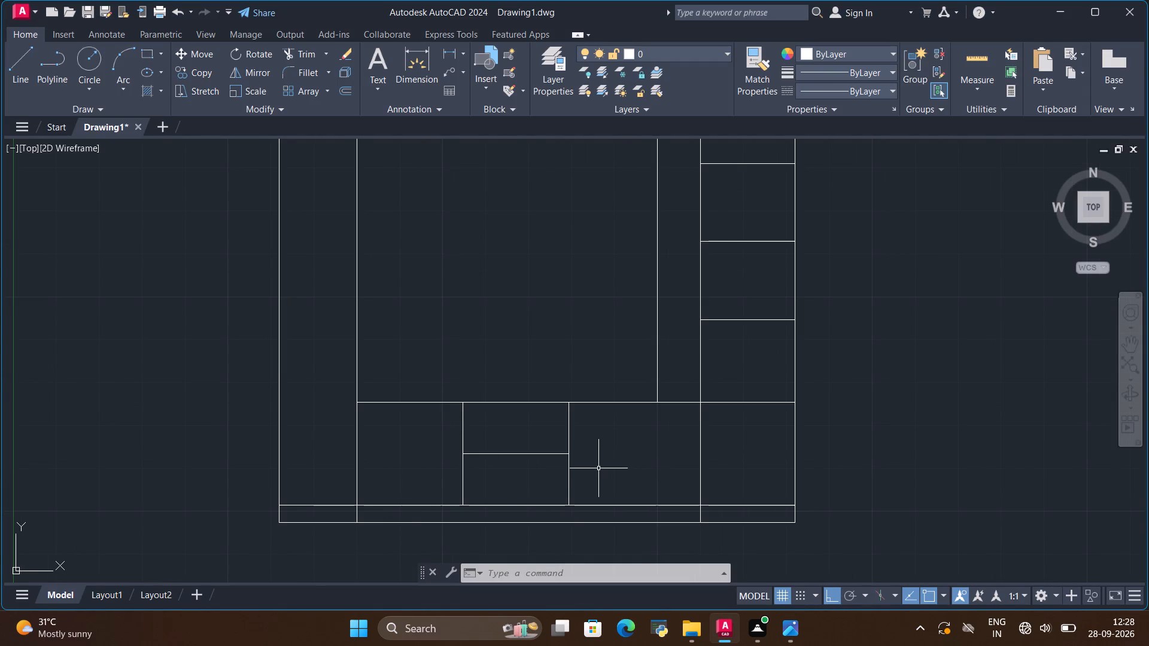
pyautogui.hotkey('alt', 'Tab')
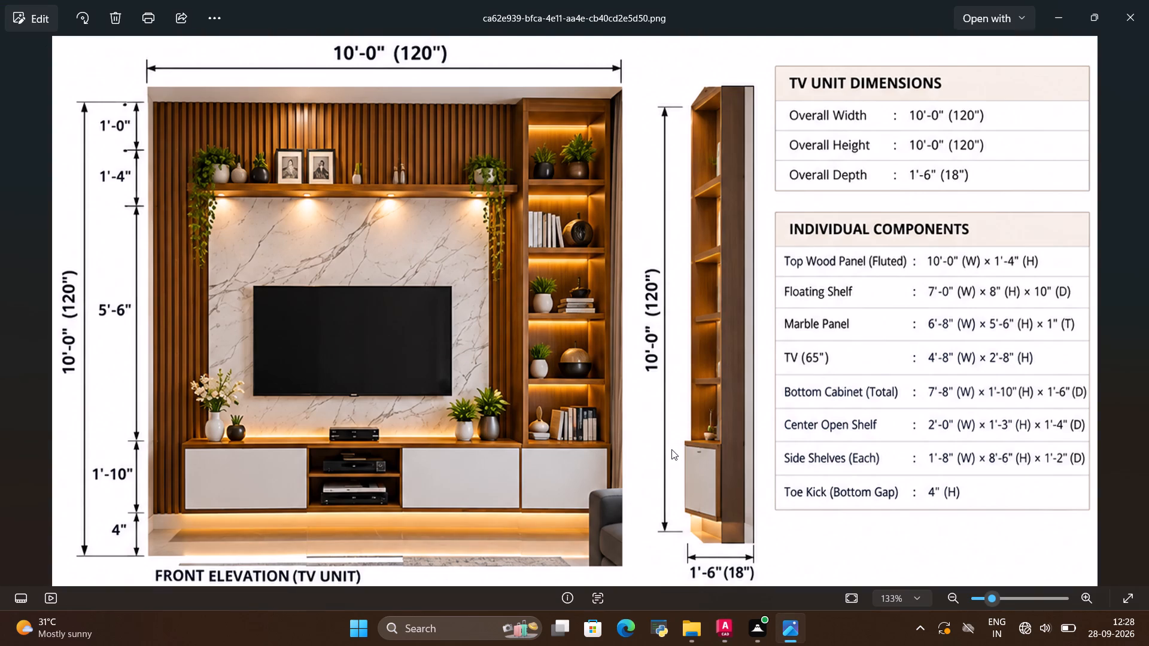
pyautogui.hotkey('alt', 'Tab')
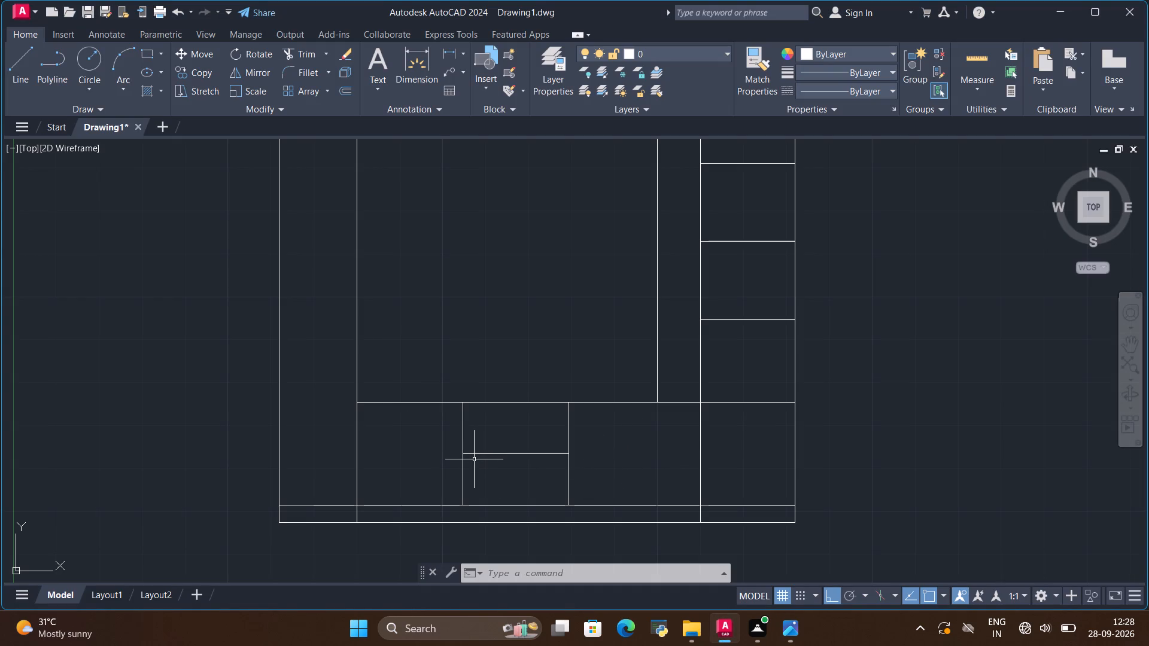
# Trim away the centre open shelf lines and the side column's division between the cabinet top and toe kick lines.
pyautogui.click(320, 54)
pyautogui.moveTo(452, 480); pyautogui.dragTo(467, 480)
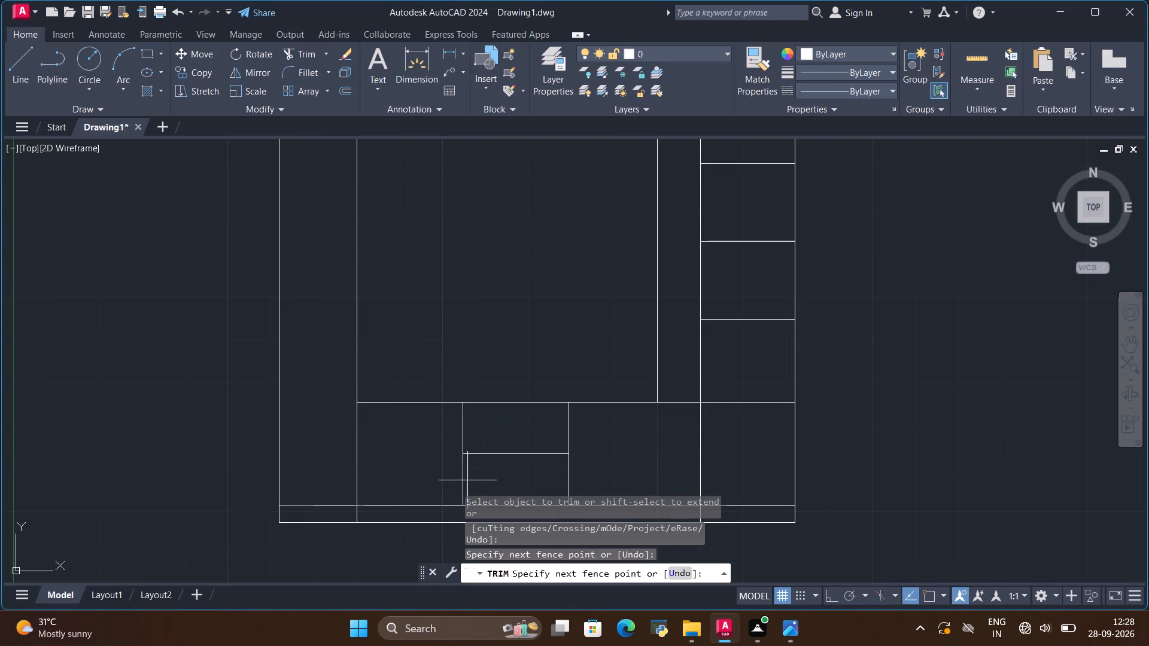
pyautogui.moveTo(467, 480); pyautogui.dragTo(456, 438)
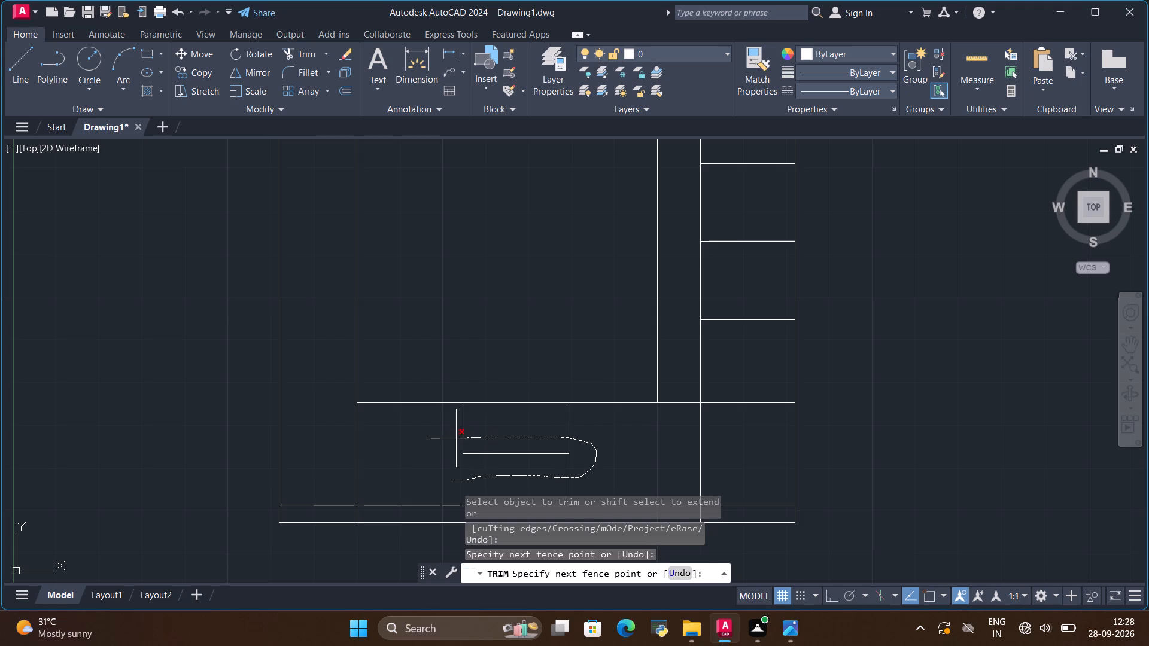
pyautogui.moveTo(456, 438); pyautogui.dragTo(508, 461)
pyautogui.moveTo(718, 437); pyautogui.dragTo(704, 449)
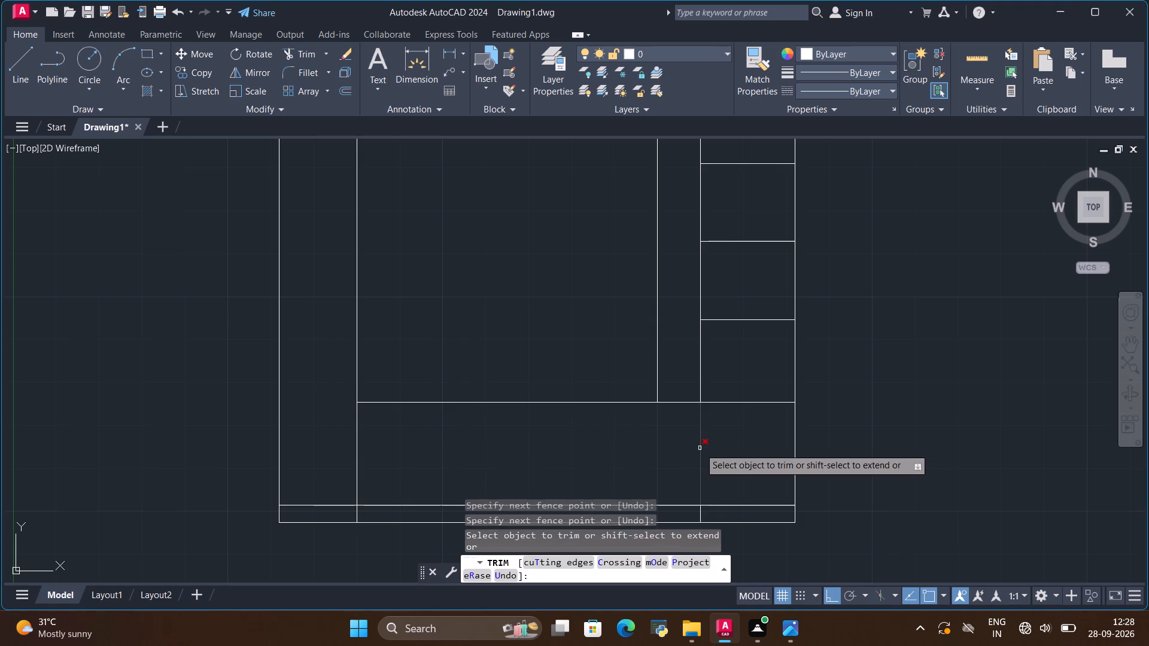
pyautogui.moveTo(720, 446); pyautogui.dragTo(687, 452)
pyautogui.scroll(-2, 422, 443)
# Trim the two short vertical stubs inside the toe kick strip, below the left division and the side shelf column.
pyautogui.hotkey('alt', 'Tab')
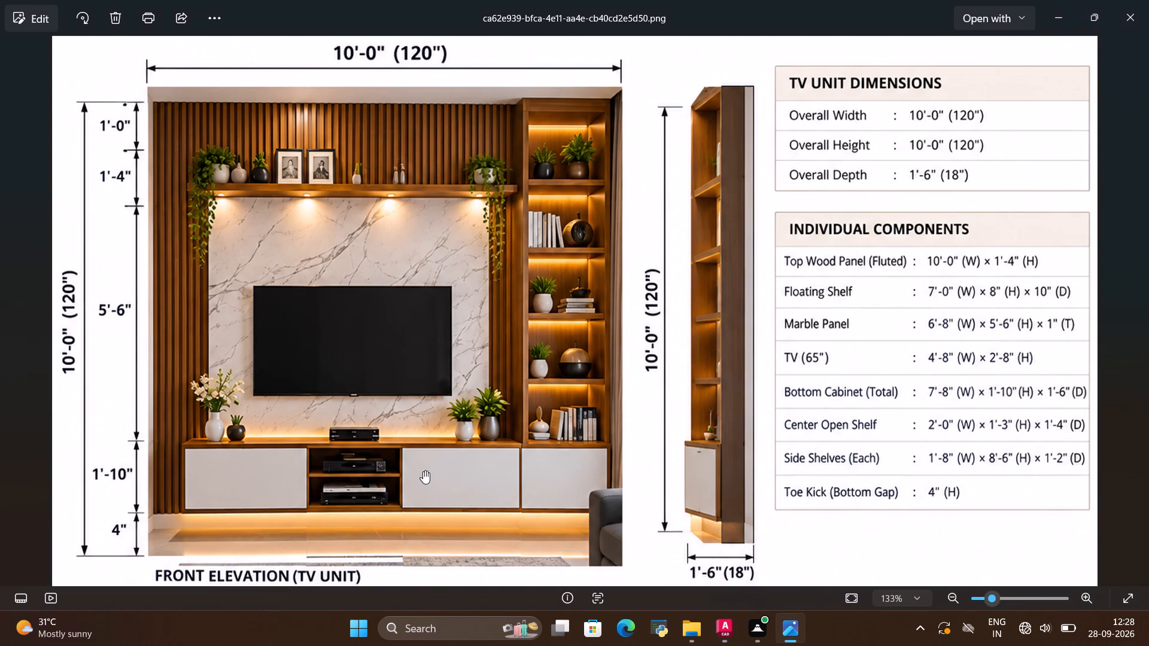
pyautogui.hotkey('alt', 'Tab')
pyautogui.scroll(-1, 394, 441)
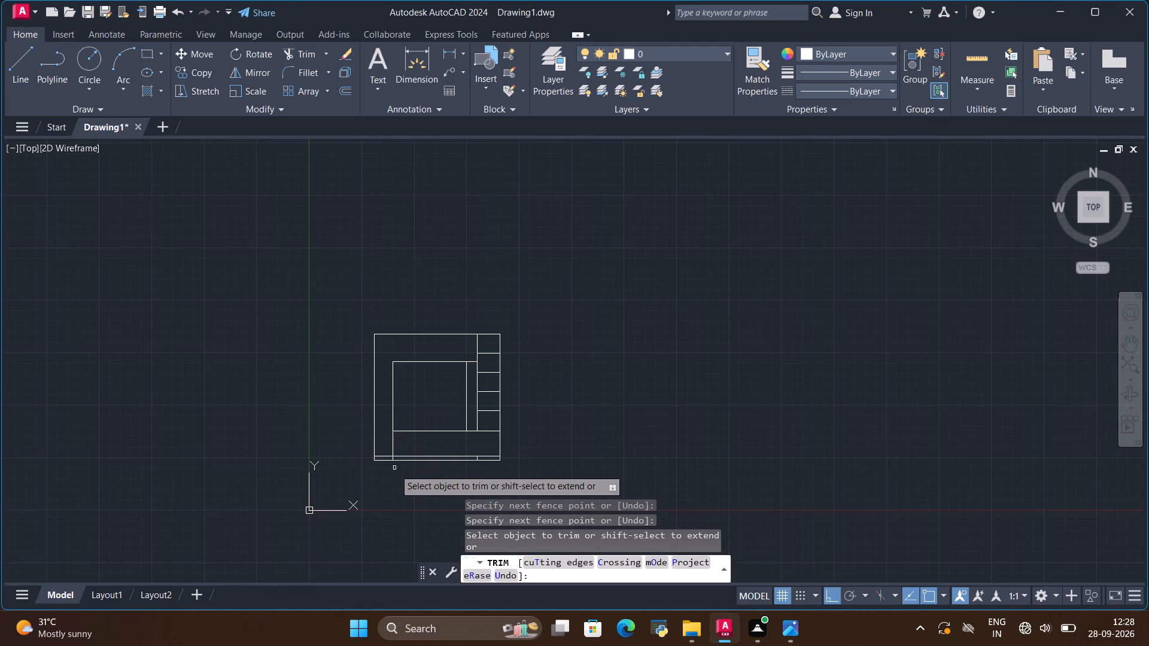
pyautogui.scroll(4, 394, 473)
pyautogui.moveTo(363, 395); pyautogui.dragTo(385, 400)
pyautogui.scroll(-1, 306, 410)
pyautogui.scroll(3, 680, 415)
pyautogui.moveTo(710, 374); pyautogui.dragTo(688, 377)
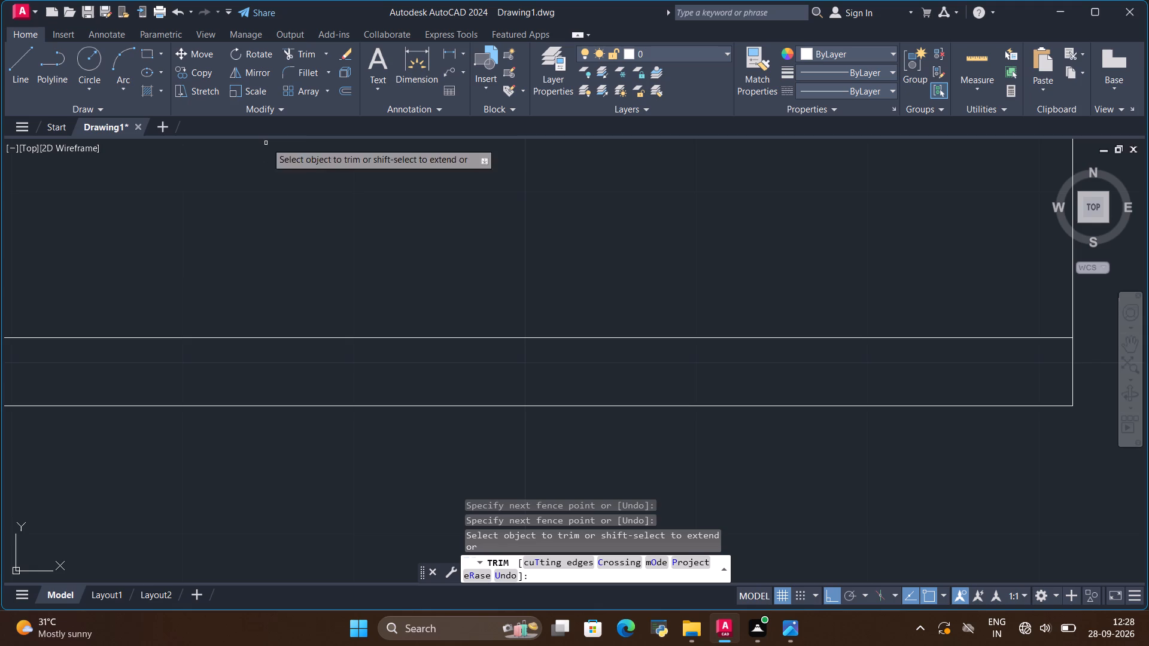
pyautogui.scroll(-3, 369, 167)
pyautogui.scroll(-3, 406, 216)
pyautogui.scroll(2, 361, 160)
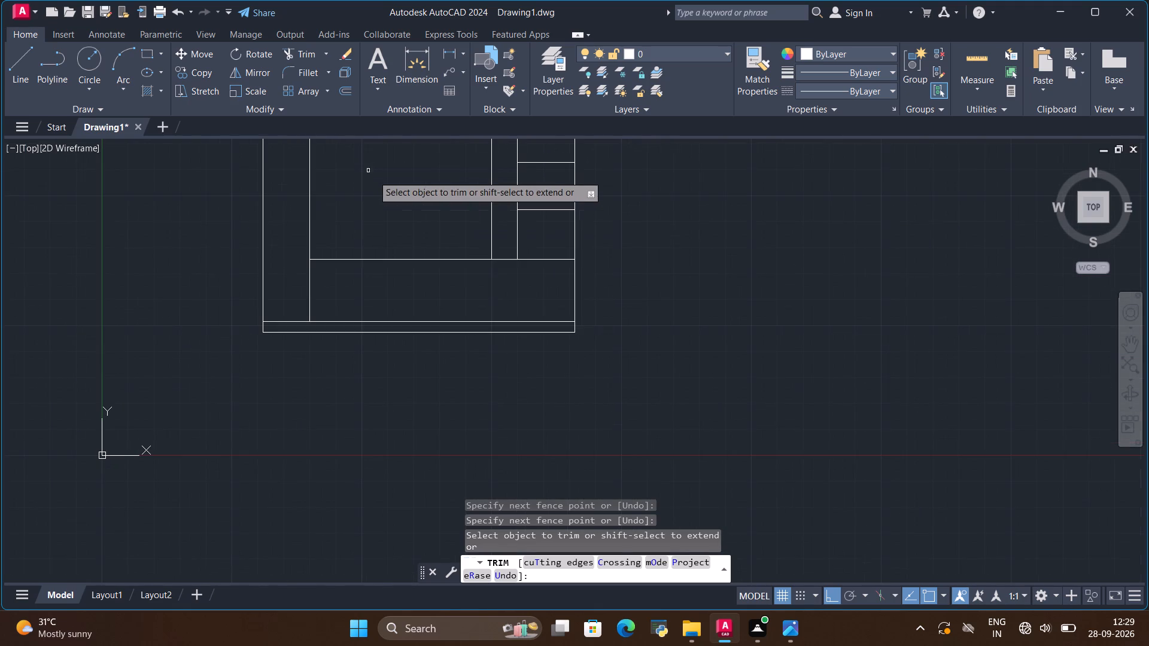
pyautogui.scroll(1, 381, 187)
# Check the length of the cabinet top line with the Dimension tool.
pyautogui.click(422, 54)
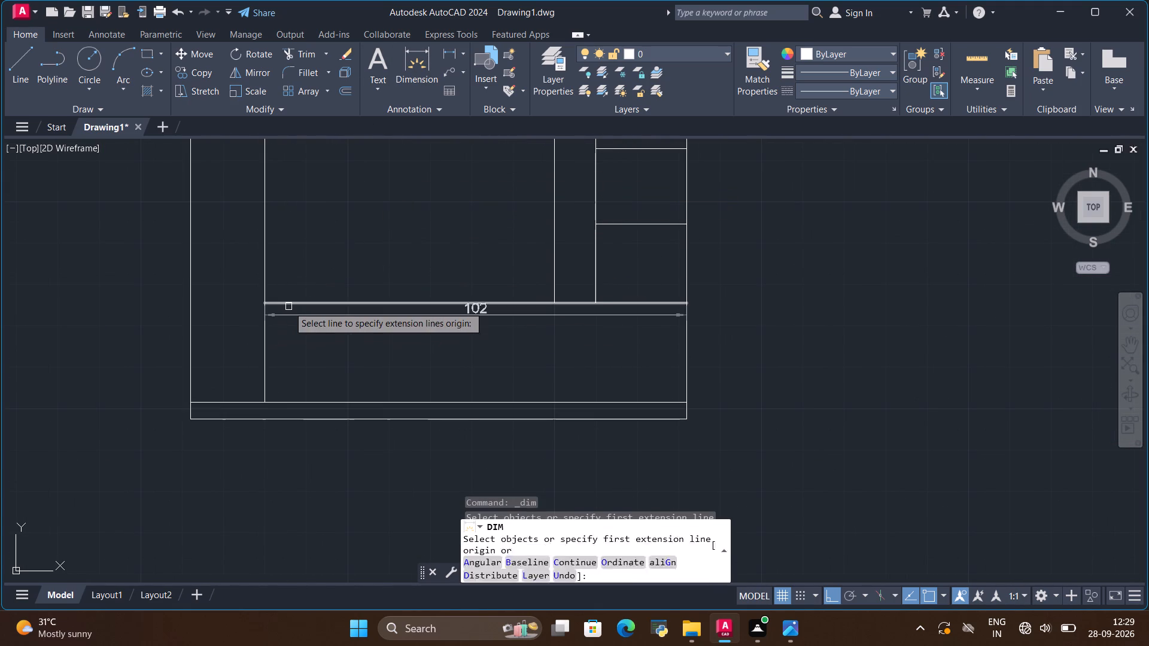
pyautogui.press('Escape')
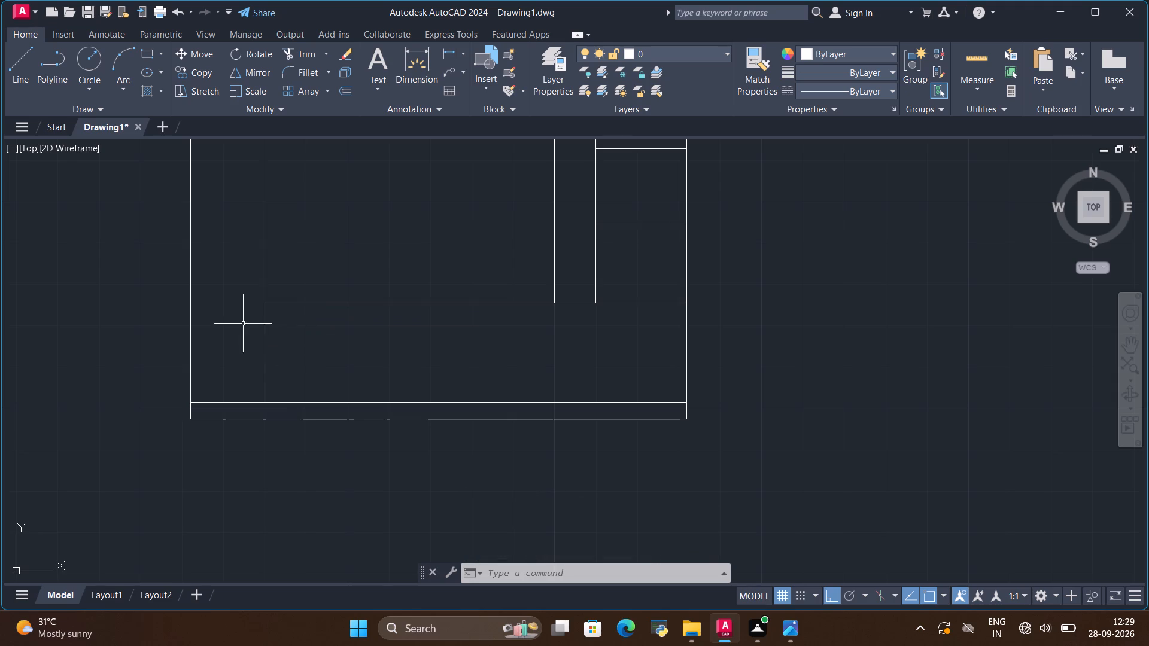
# Copy the bottom cabinet's left edge line 25.6" to the right to form the first compartment division.
pyautogui.click(265, 340)
pyautogui.click(203, 68)
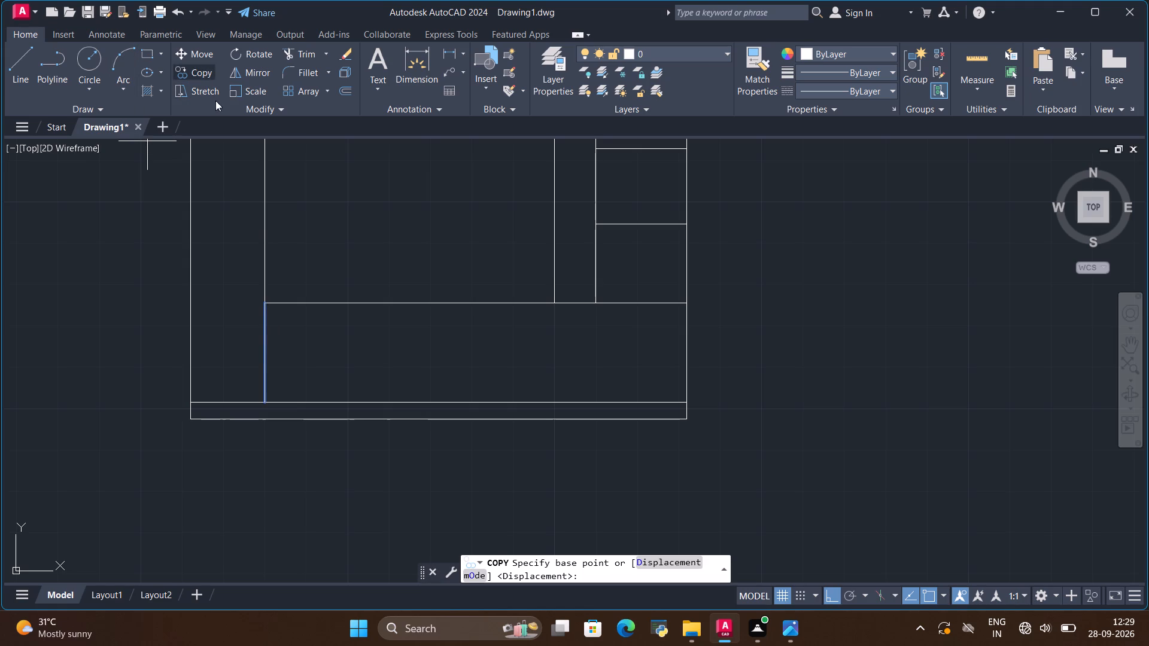
pyautogui.click(268, 352)
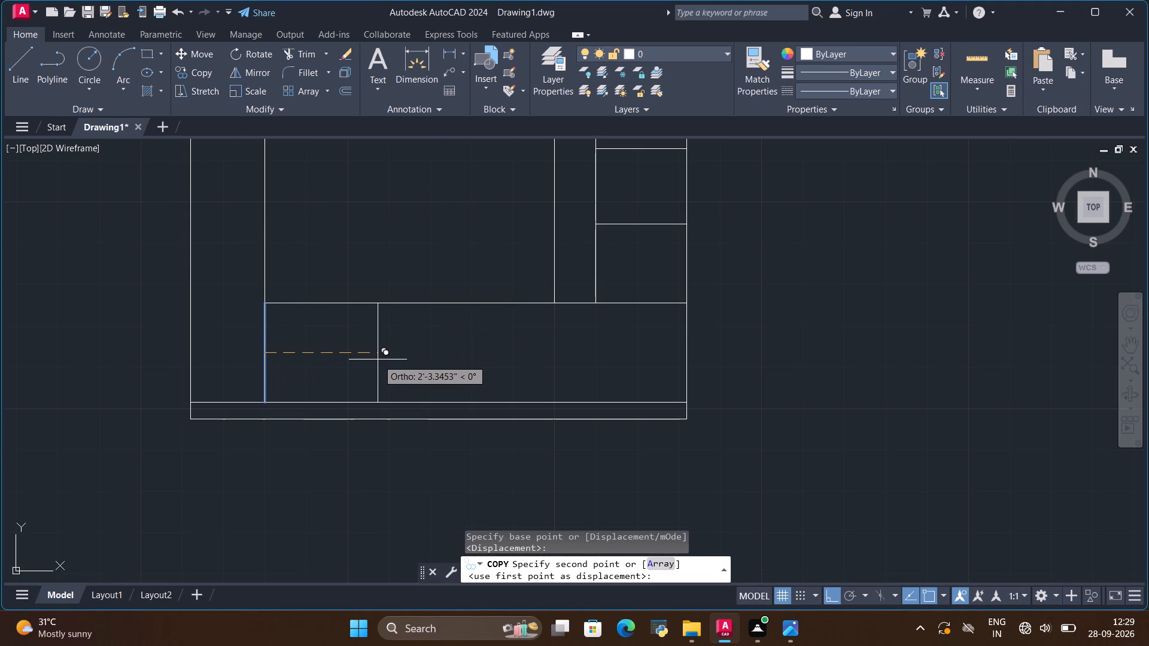
pyautogui.press('BackSpace')
pyautogui.press('BackSpace')
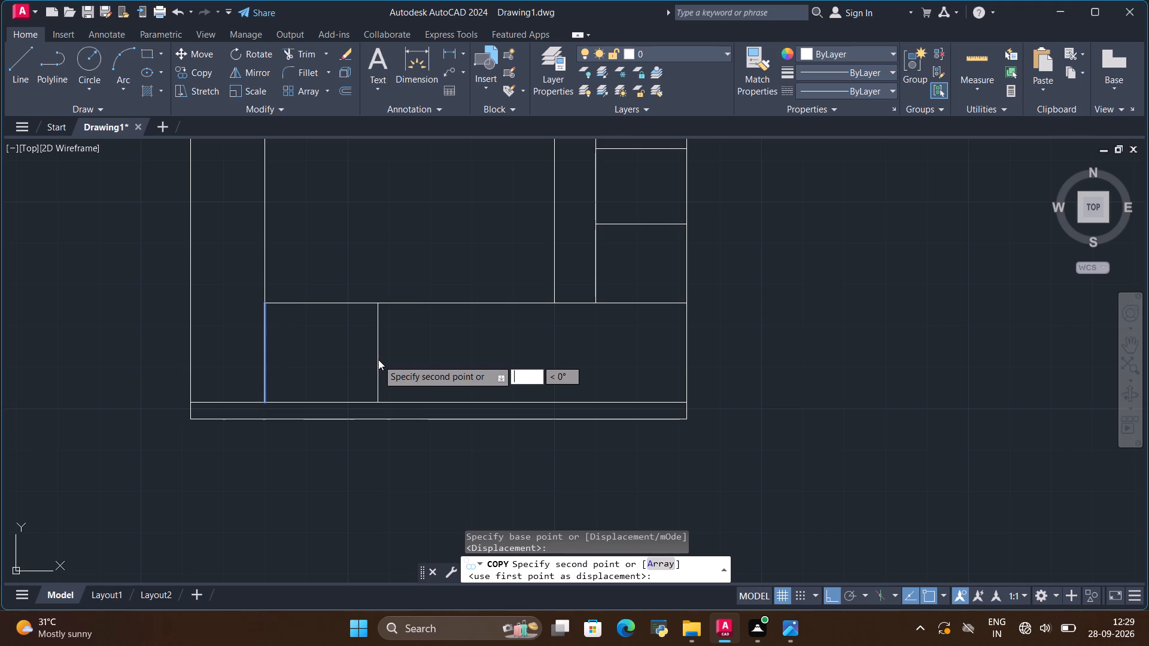
pyautogui.write('25.')
pyautogui.press('6')
pyautogui.hotkey('shift', '"')
pyautogui.press('Return')
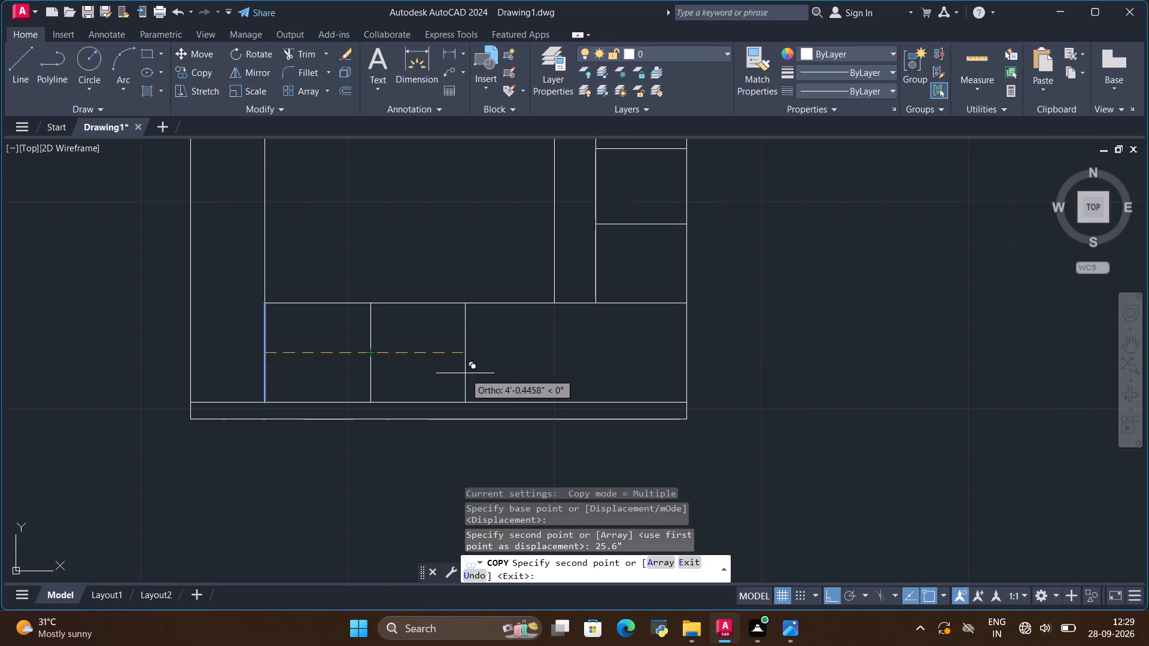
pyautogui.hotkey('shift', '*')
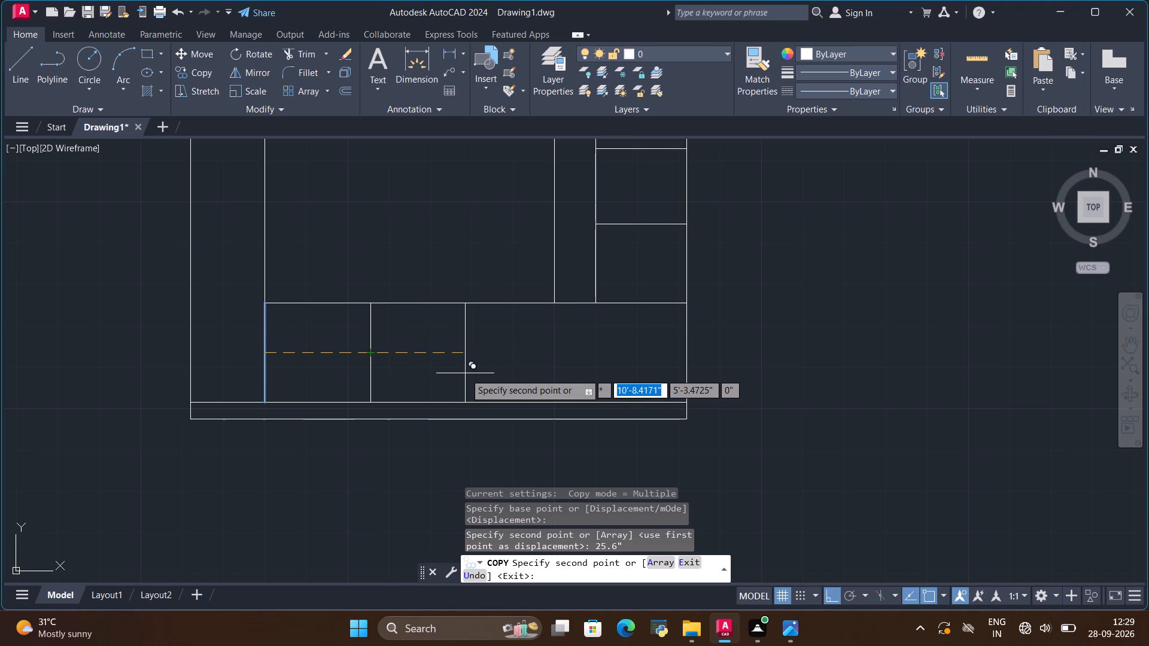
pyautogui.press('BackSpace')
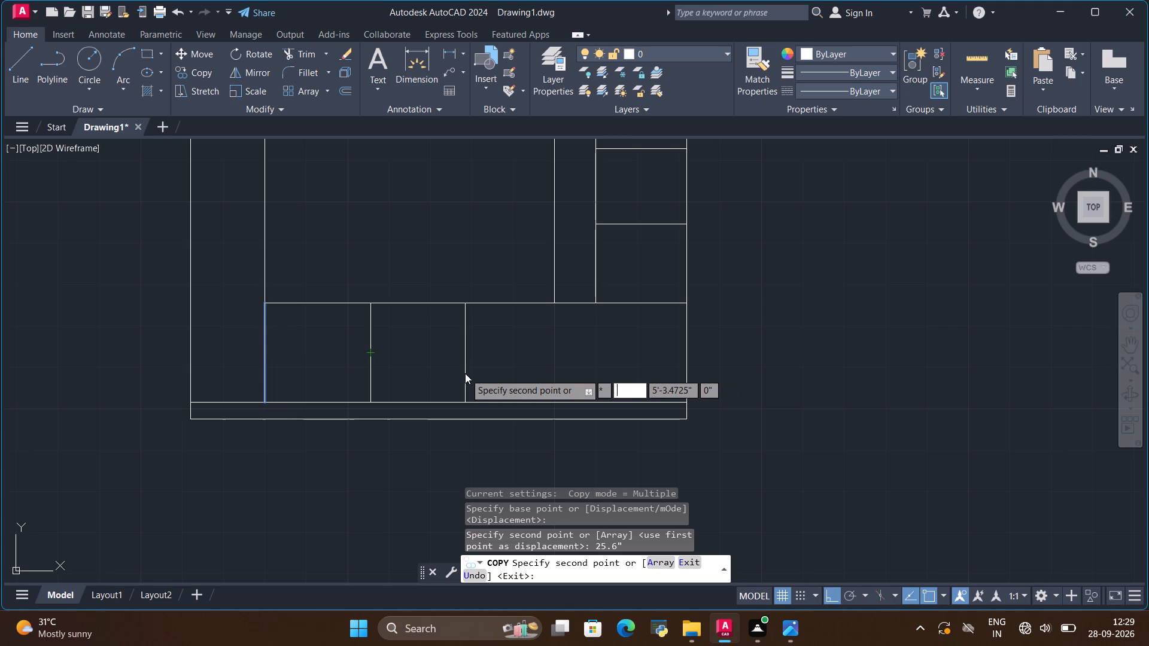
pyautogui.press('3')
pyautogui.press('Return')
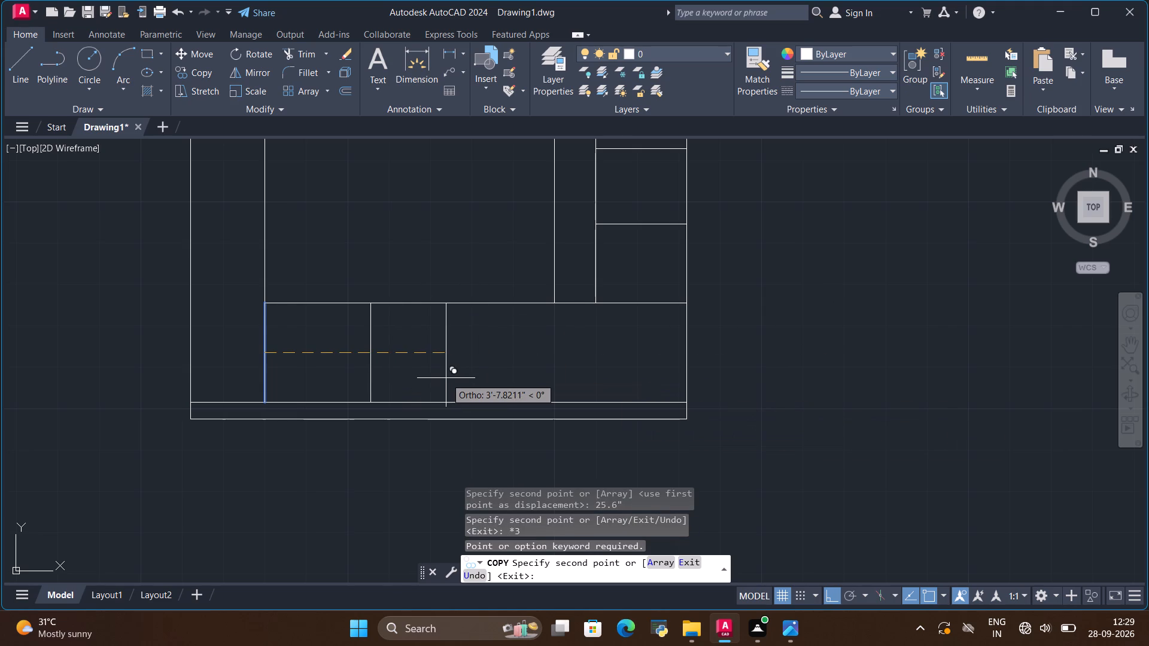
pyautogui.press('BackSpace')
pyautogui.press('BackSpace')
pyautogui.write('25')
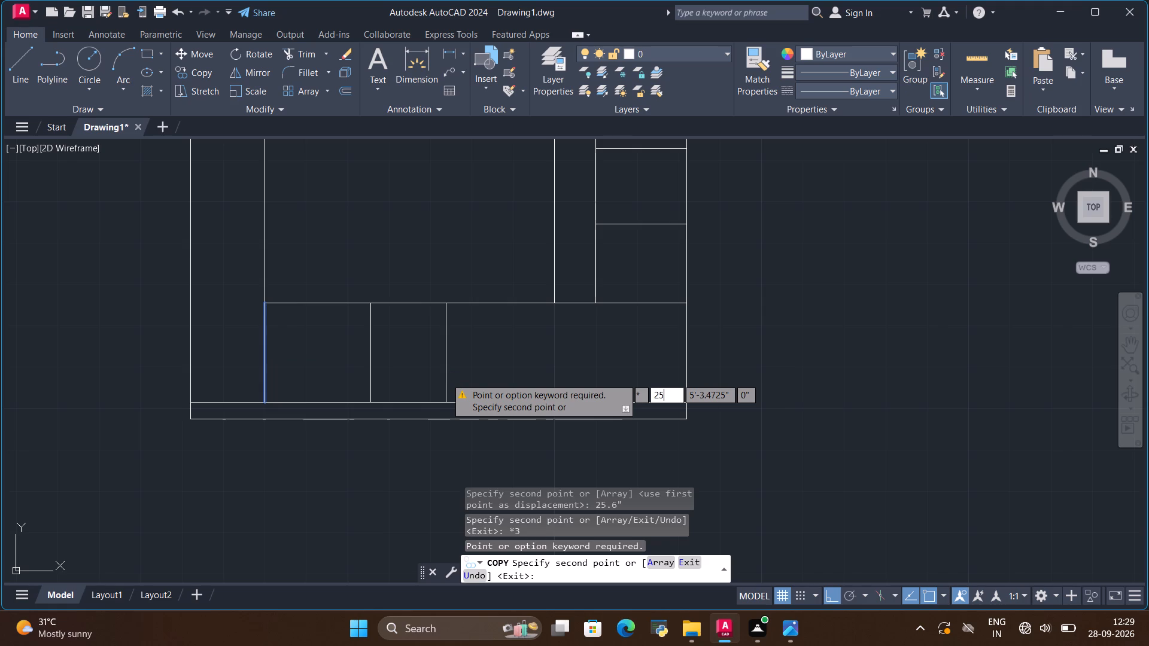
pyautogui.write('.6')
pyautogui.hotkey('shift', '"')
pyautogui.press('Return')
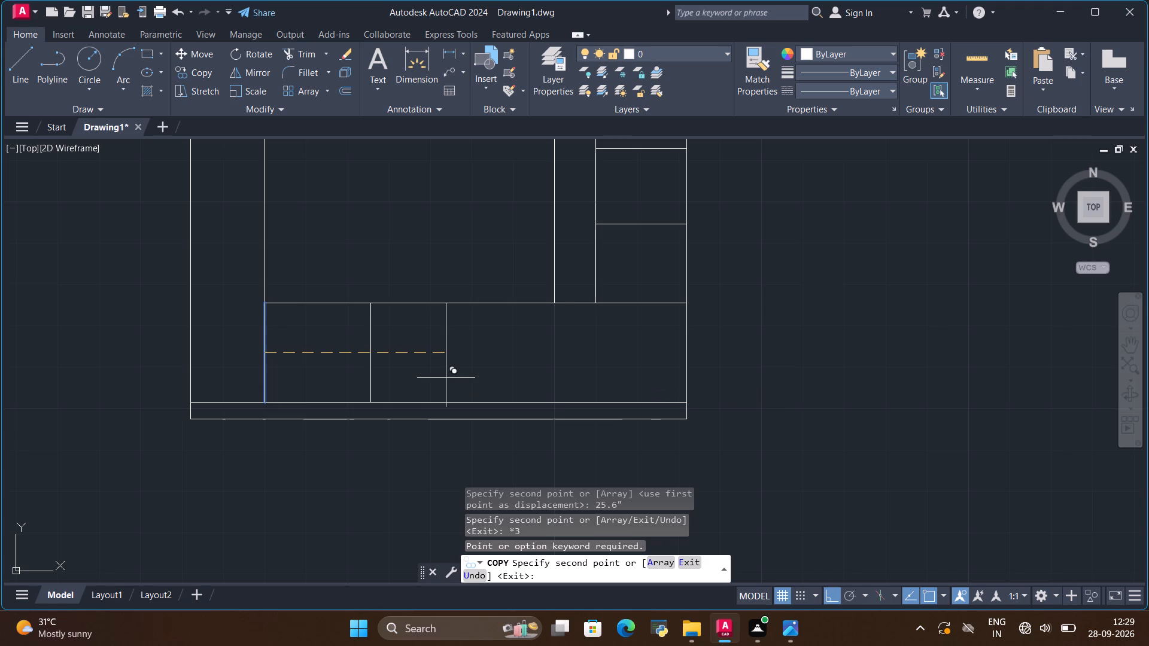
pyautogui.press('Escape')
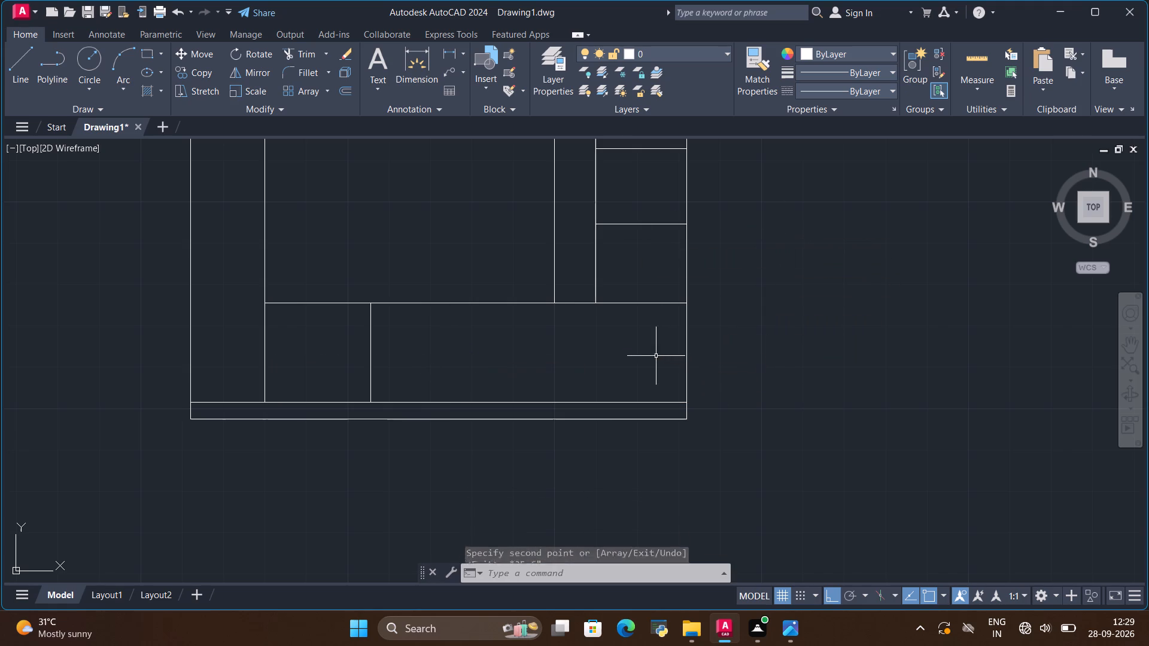
# Copy the new cabinet division line 25.6" to the right to form the second division.
pyautogui.click(370, 350)
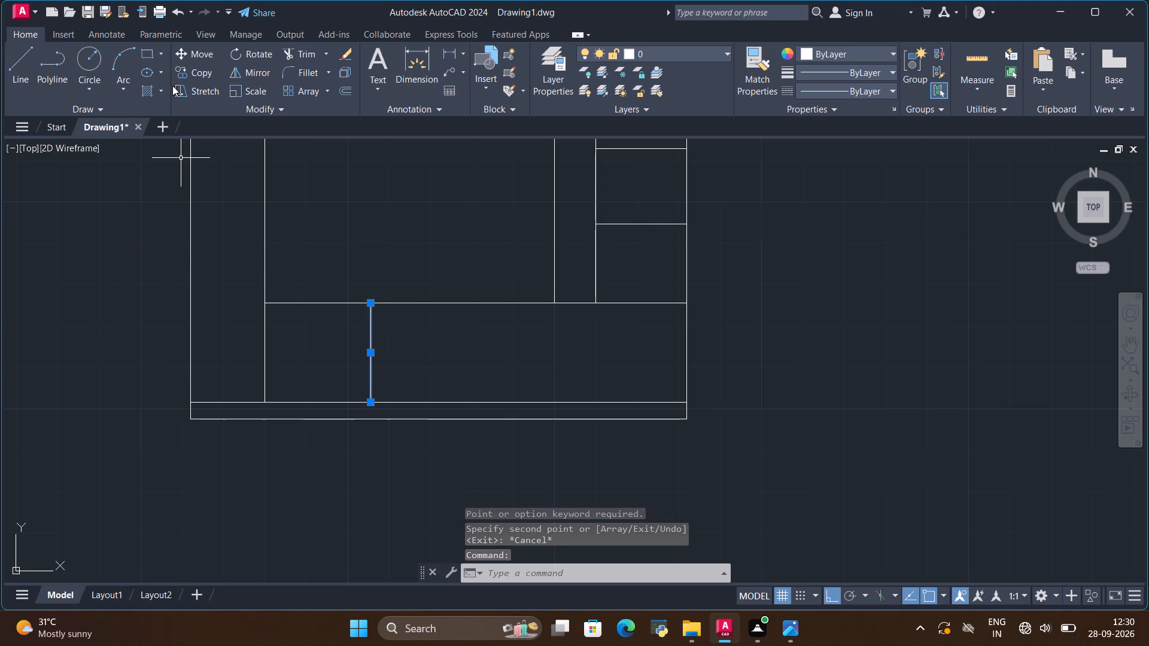
pyautogui.click(192, 75)
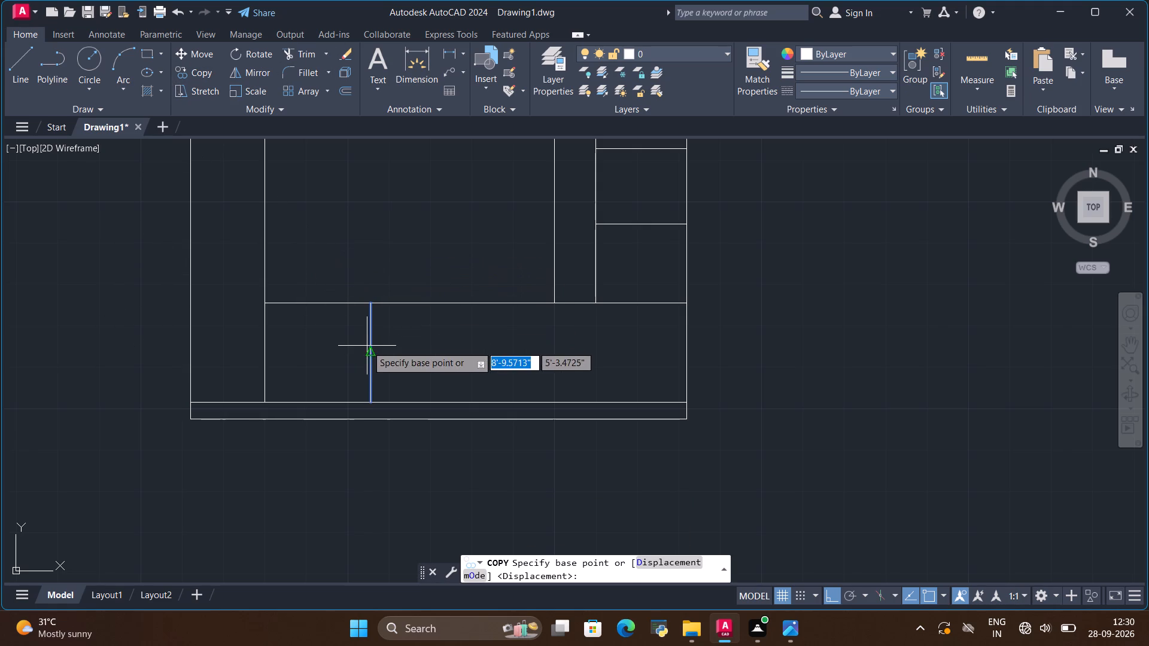
pyautogui.click(369, 348)
pyautogui.press('BackSpace')
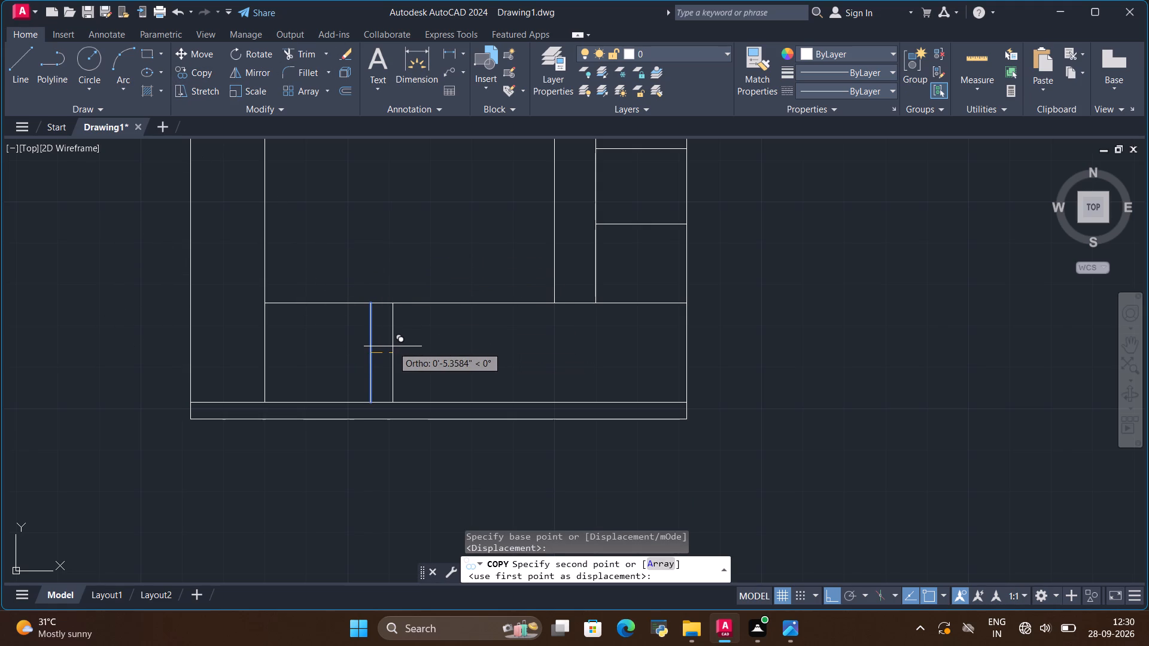
pyautogui.press('BackSpace')
pyautogui.write('25')
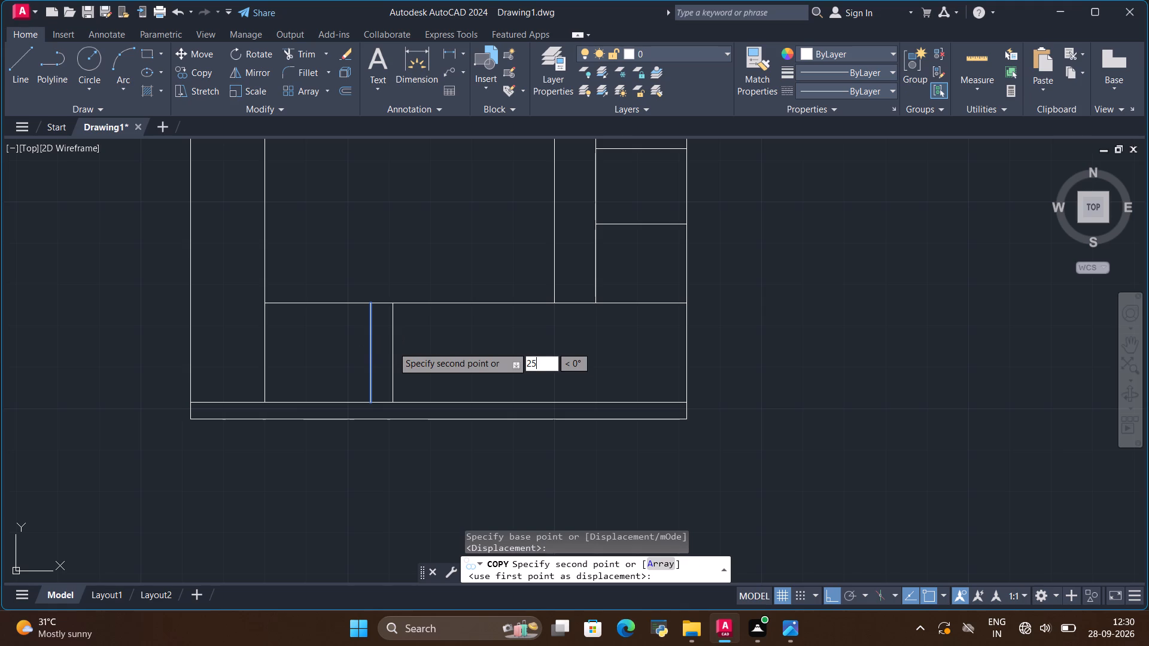
pyautogui.write('.6')
pyautogui.hotkey('shift', '"')
pyautogui.press('Return')
pyautogui.press('Escape')
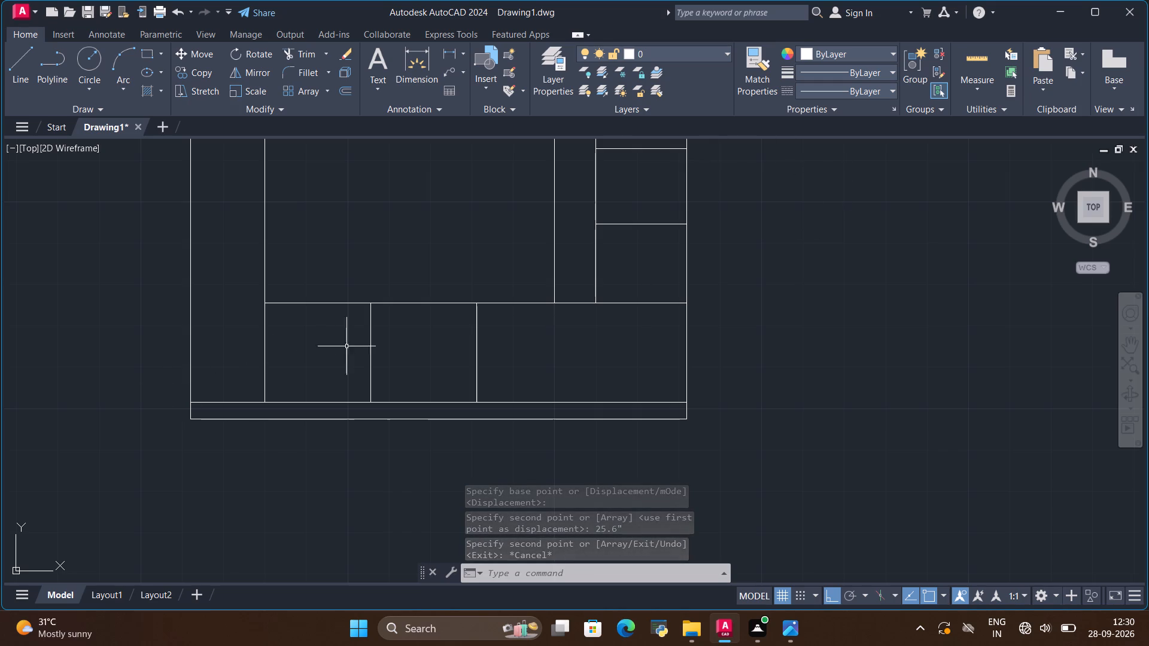
# Copy the second cabinet division line 25.6" to the right to form the third division.
pyautogui.click(476, 344)
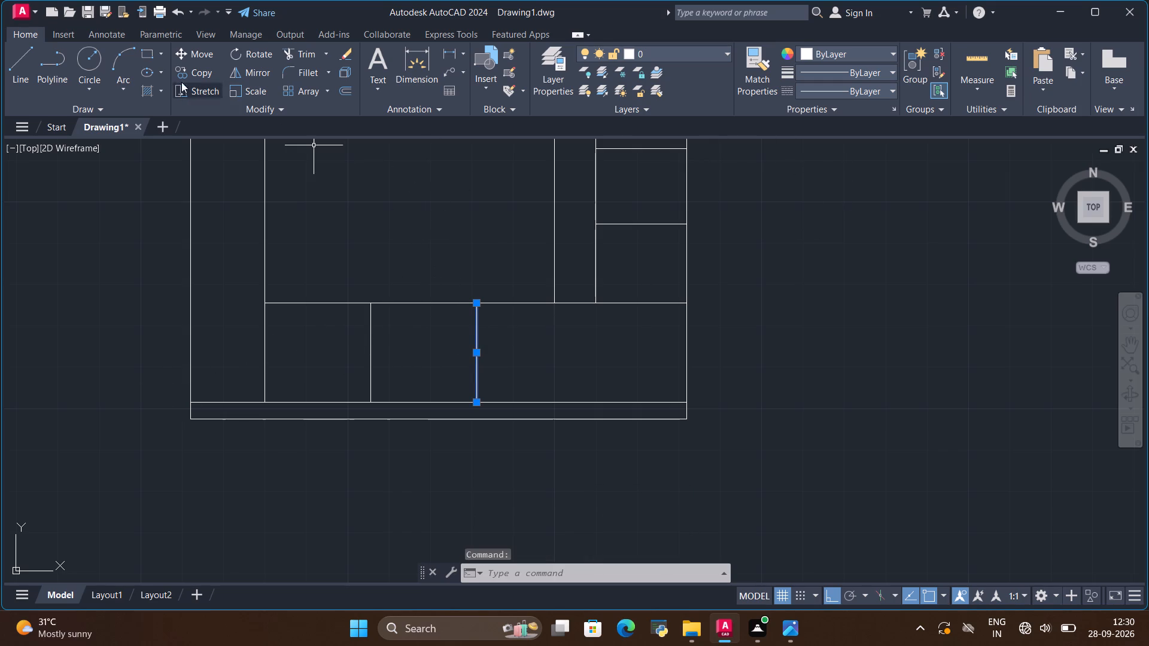
pyautogui.click(181, 66)
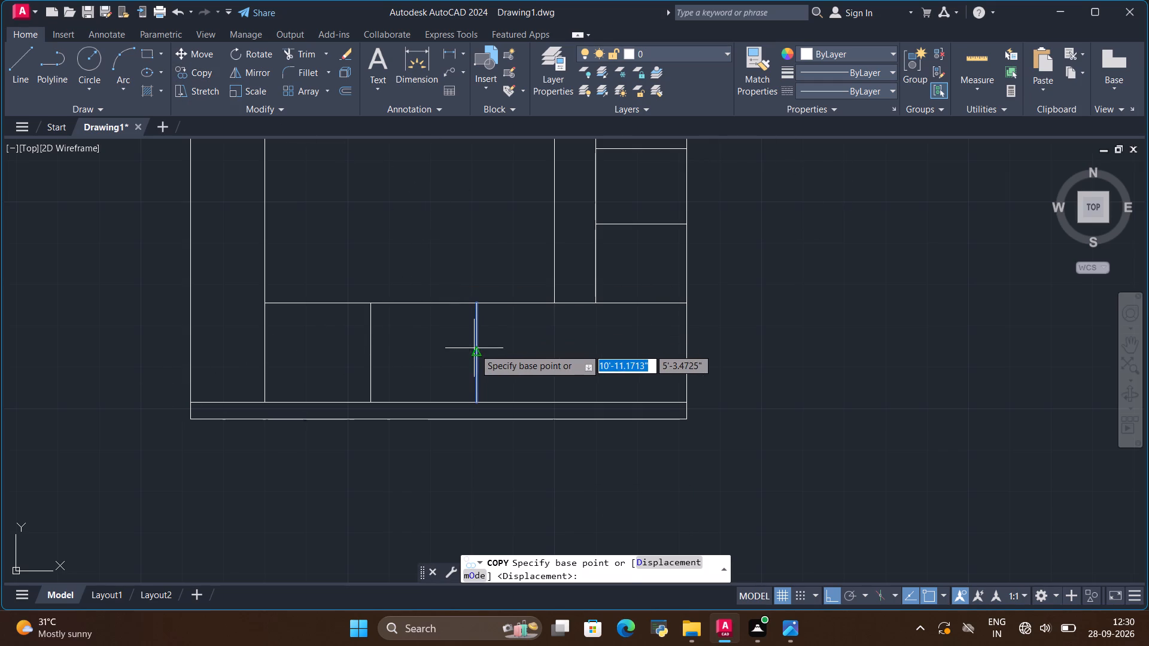
pyautogui.click(475, 349)
pyautogui.press('BackSpace')
pyautogui.press('BackSpace')
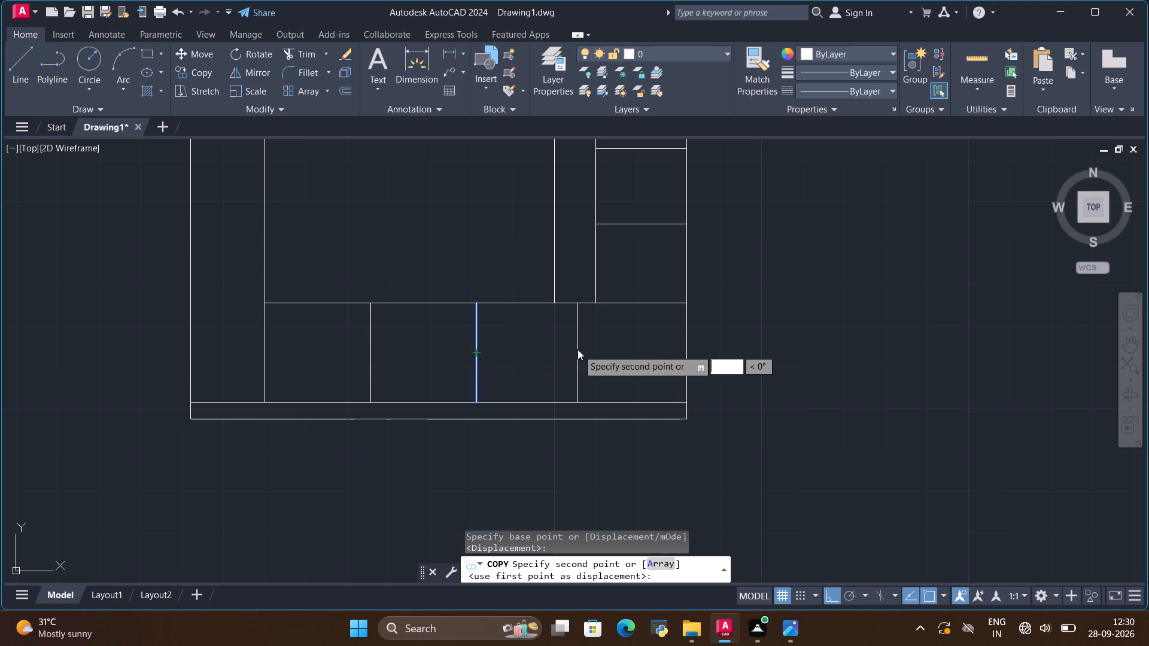
pyautogui.write('25.6')
pyautogui.hotkey('shift', '"')
pyautogui.press('Return')
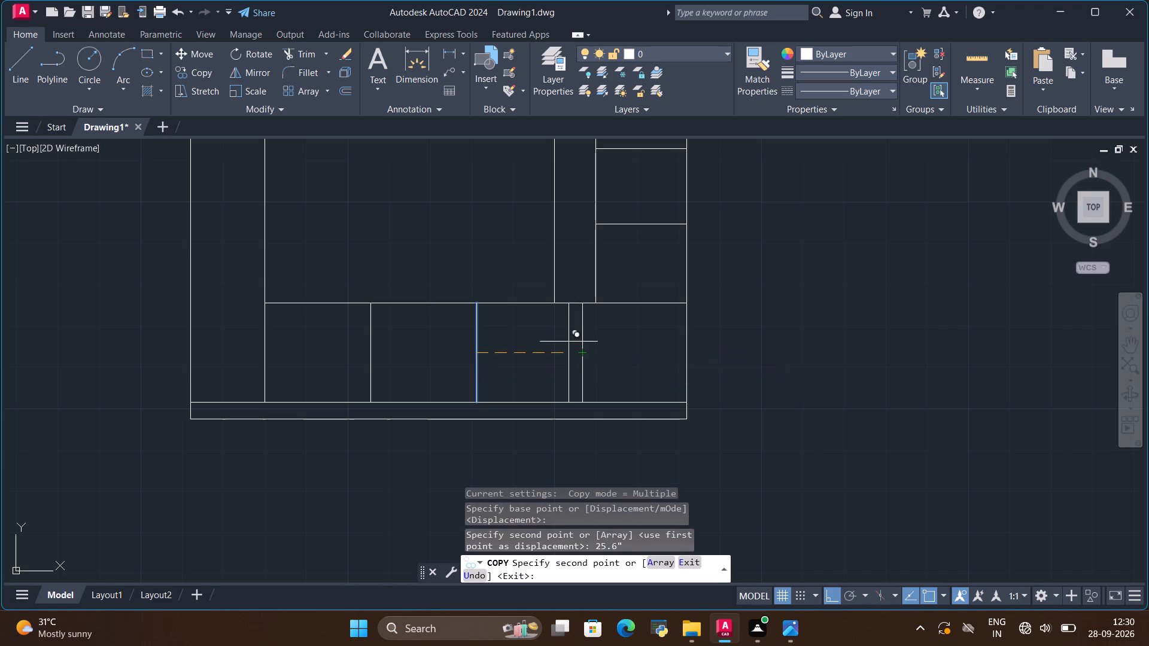
pyautogui.press('Escape')
# Examine the upper fluted panel, floating shelf and side shelves in the reference image against the drawn elevation.
pyautogui.scroll(-2, 566, 345)
pyautogui.scroll(1, 564, 247)
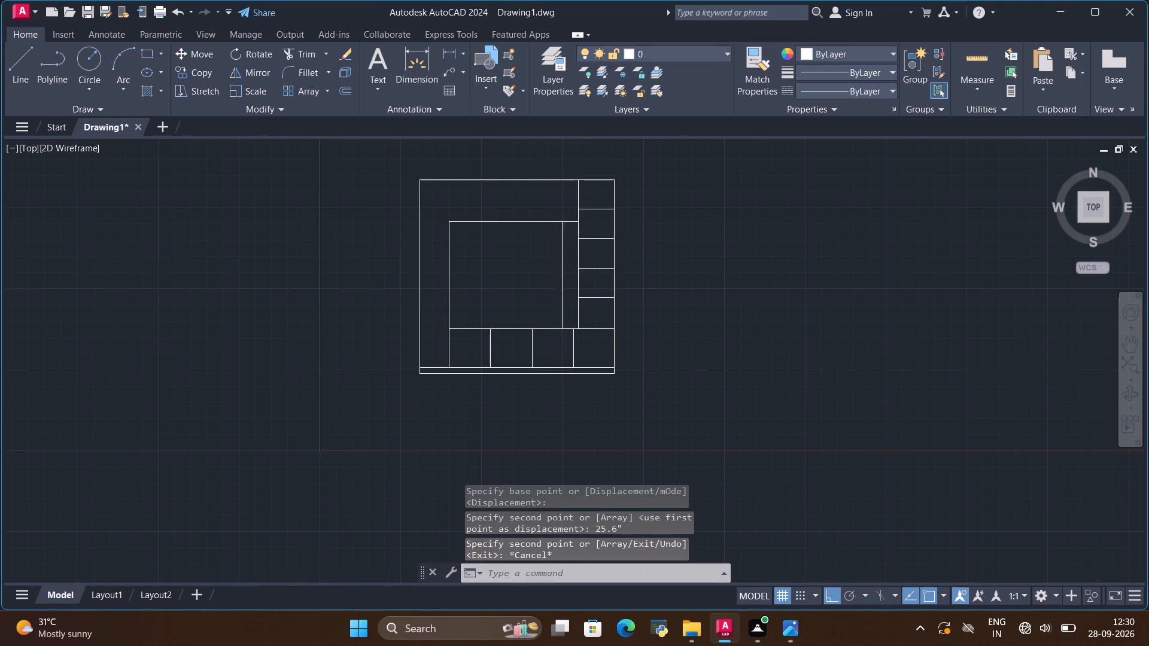
pyautogui.scroll(1, 564, 247)
pyautogui.scroll(-2, 564, 247)
pyautogui.scroll(2, 575, 201)
pyautogui.scroll(-1, 575, 203)
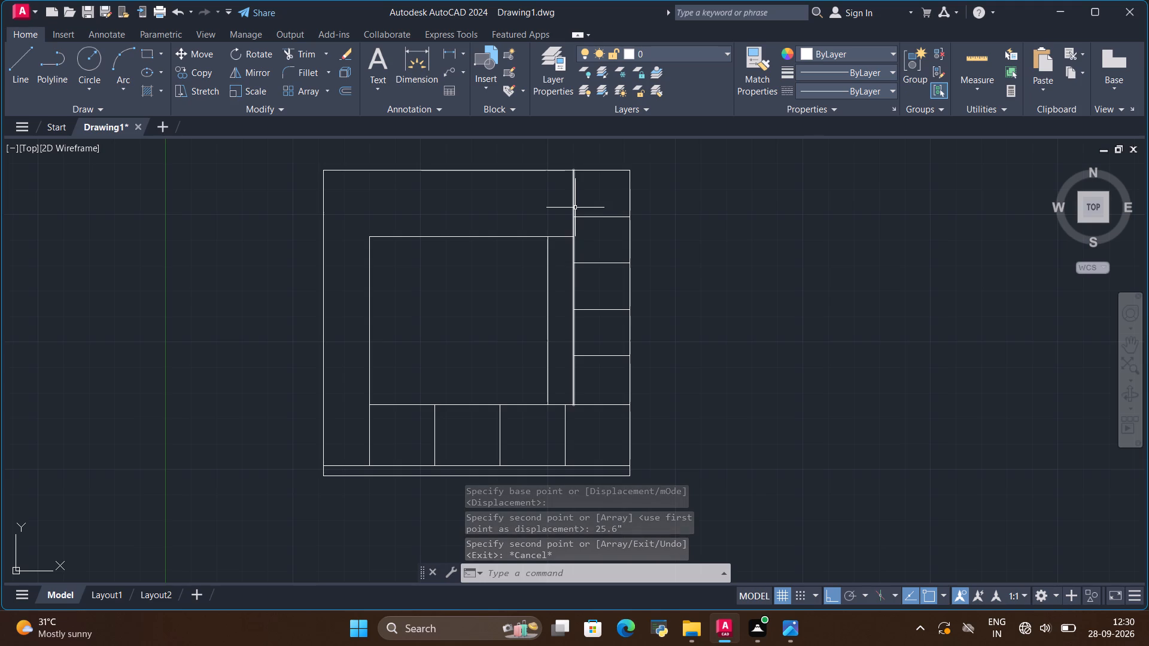
pyautogui.scroll(-1, 576, 214)
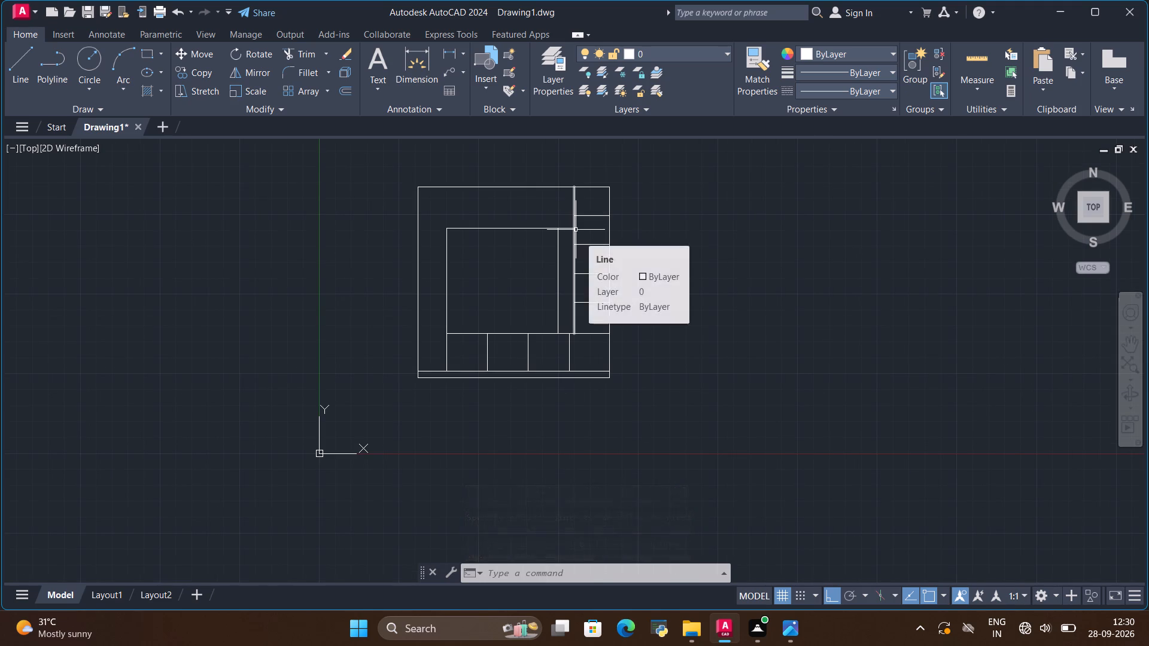
pyautogui.hotkey('alt', 'Tab')
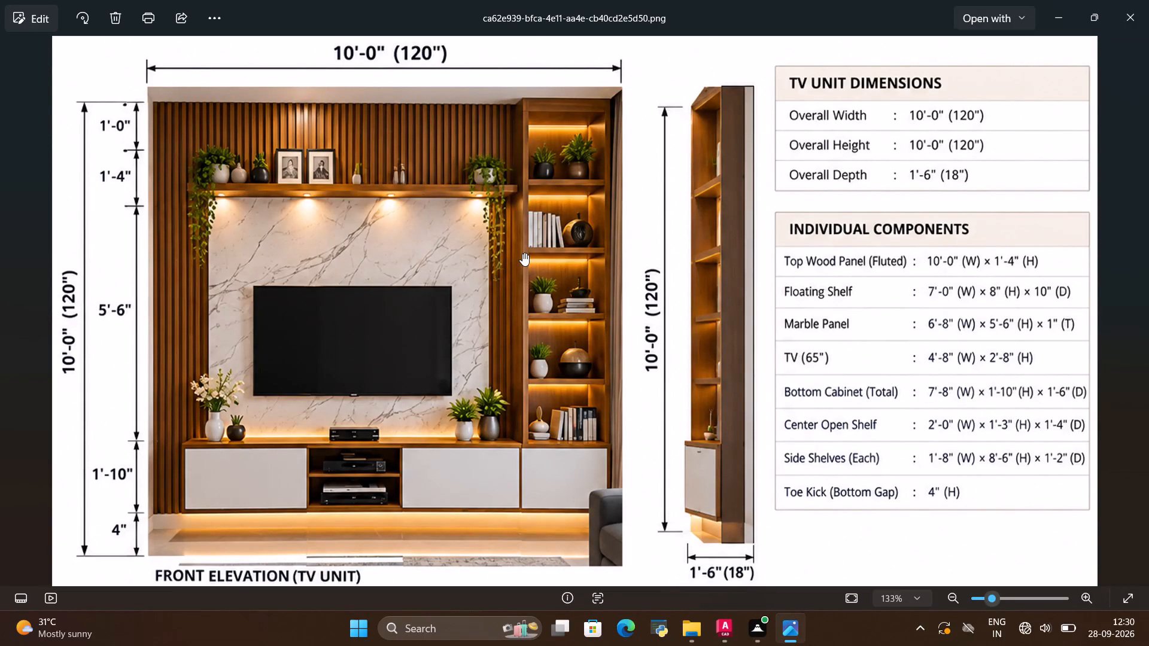
pyautogui.scroll(8, 147, 118)
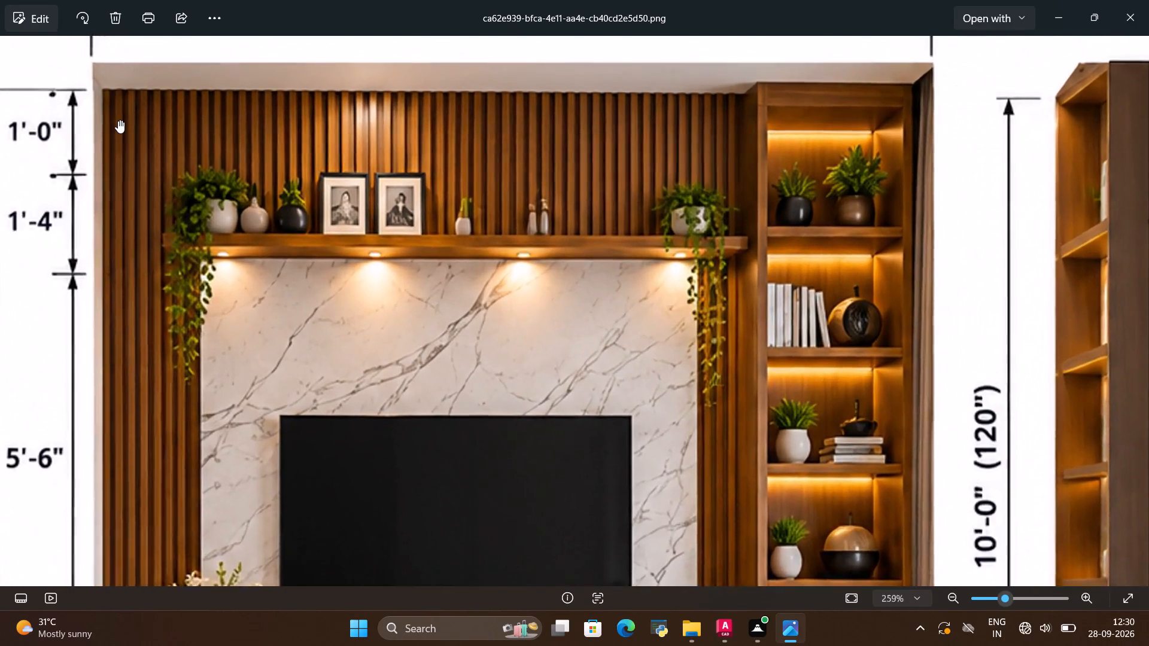
pyautogui.scroll(1, 118, 120)
pyautogui.scroll(-7, 197, 115)
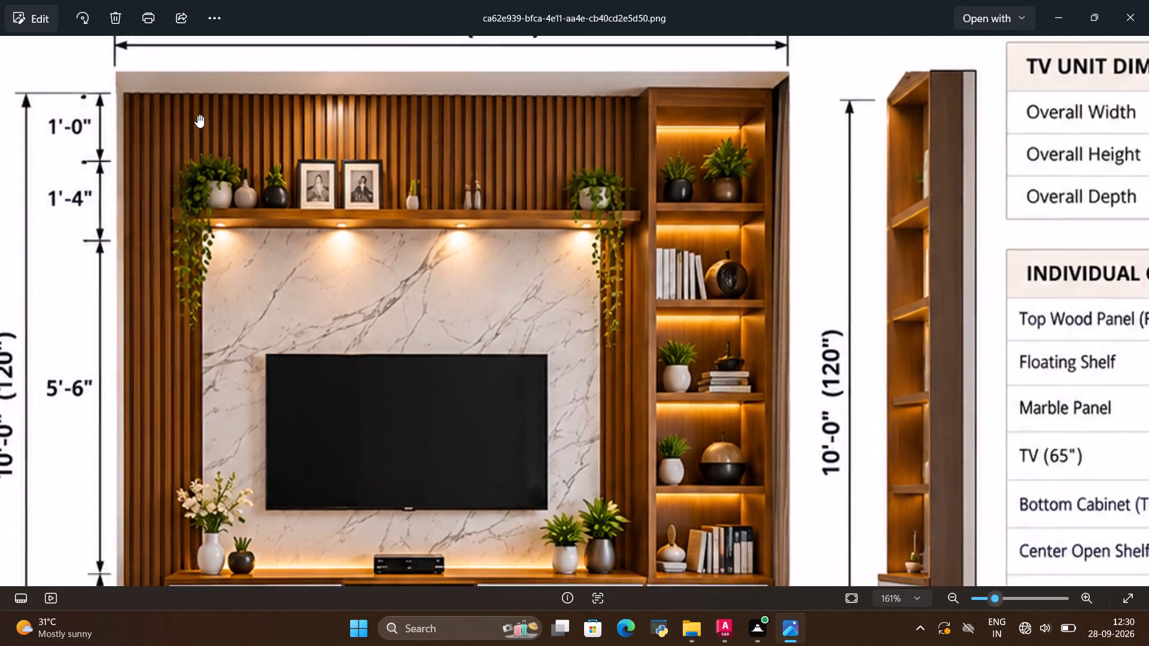
pyautogui.scroll(-2, 197, 115)
pyautogui.hotkey('alt', 'Tab')
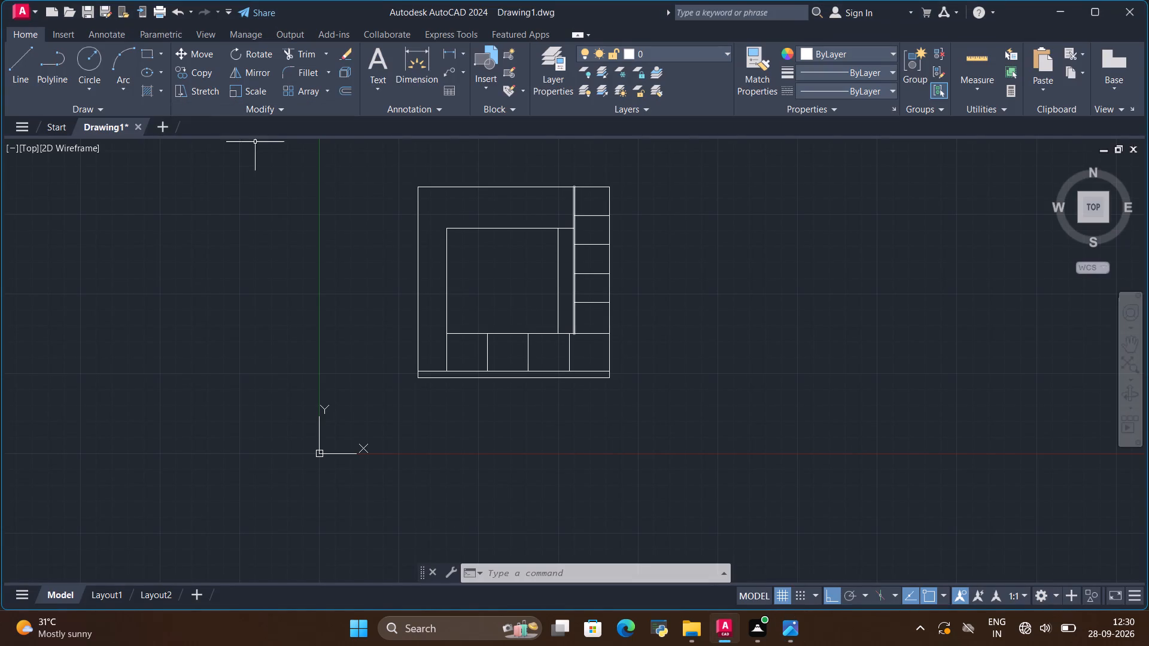
pyautogui.scroll(2, 431, 177)
pyautogui.scroll(-2, 443, 211)
pyautogui.scroll(3, 470, 264)
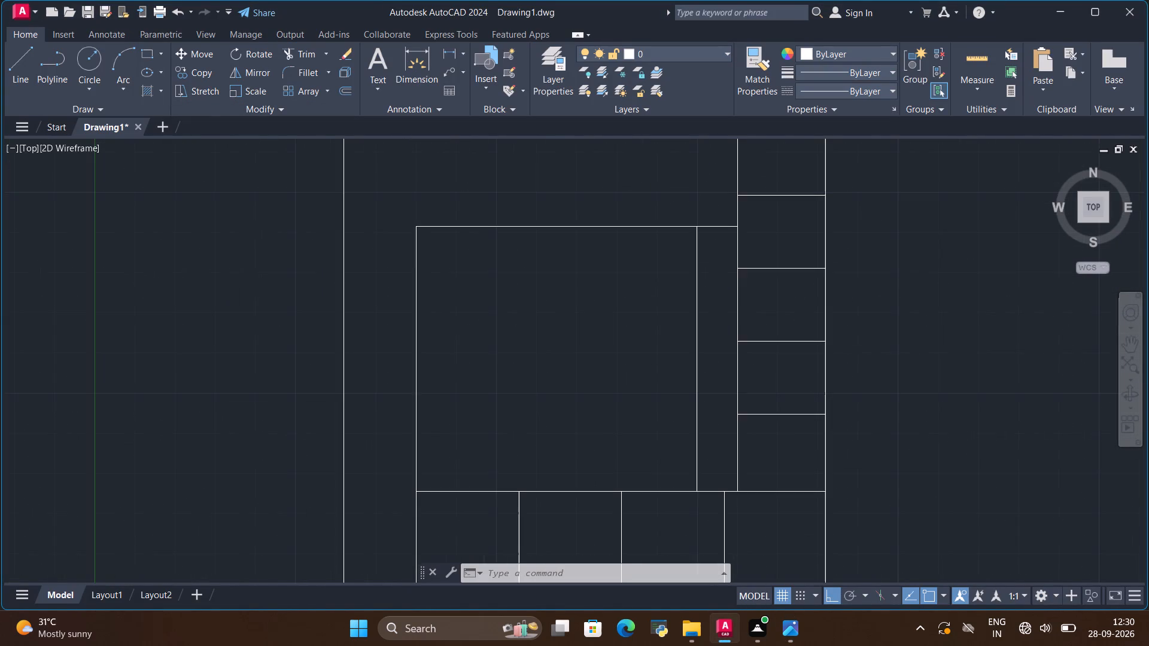
pyautogui.scroll(-2, 470, 264)
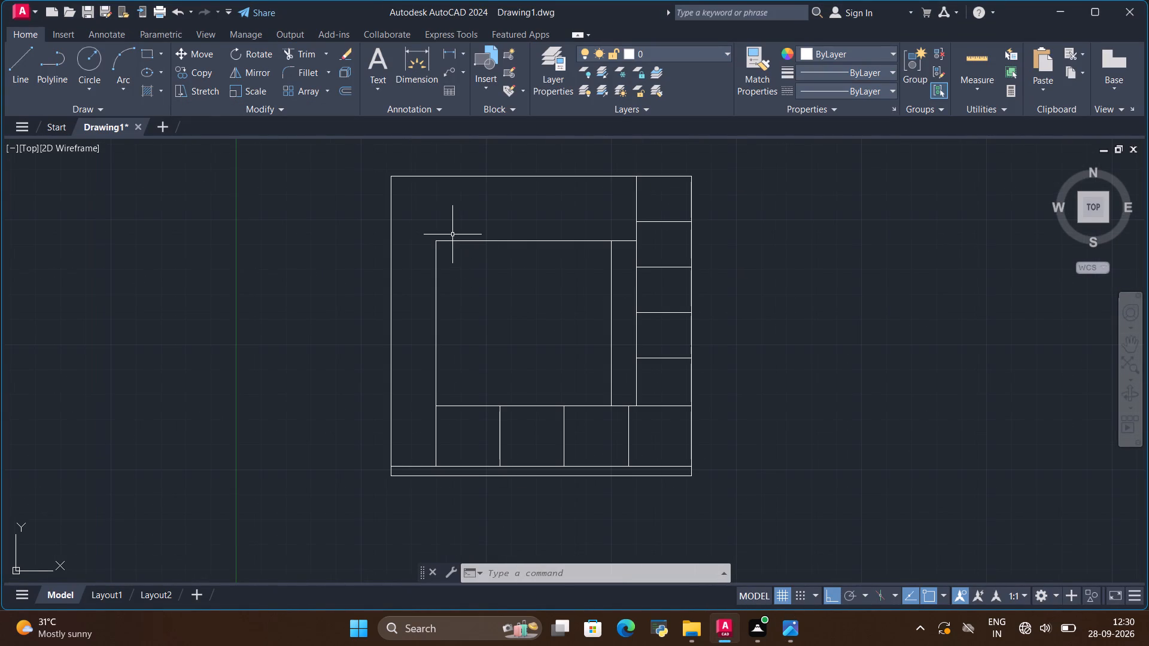
pyautogui.scroll(3, 414, 212)
pyautogui.scroll(-2, 414, 211)
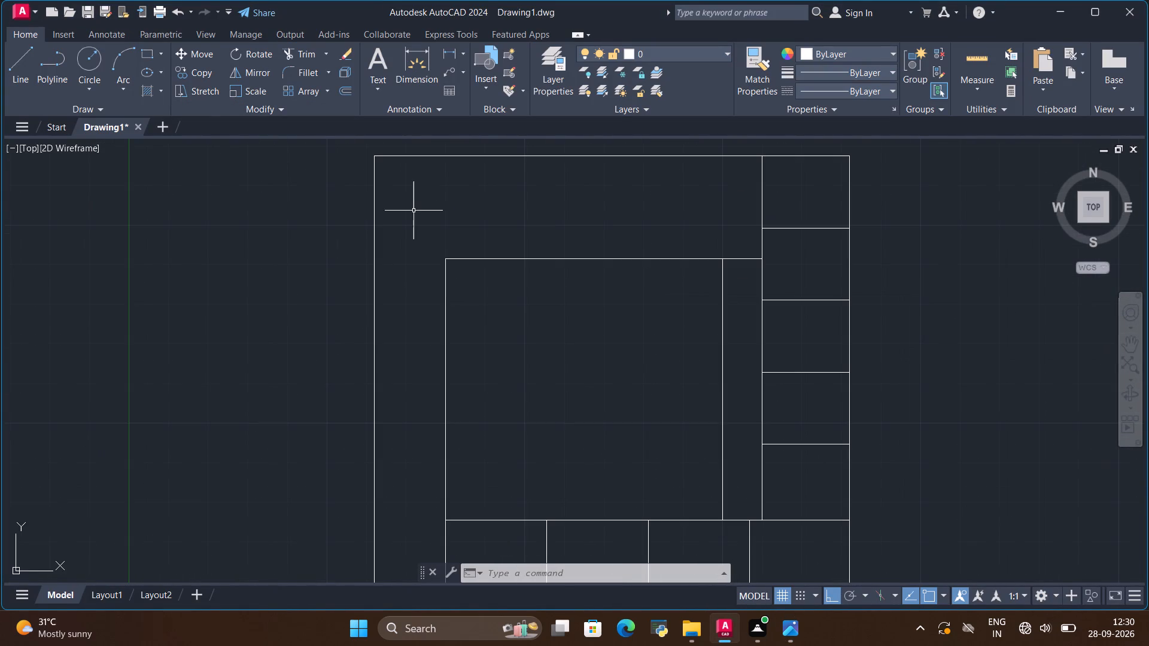
pyautogui.scroll(-1, 414, 211)
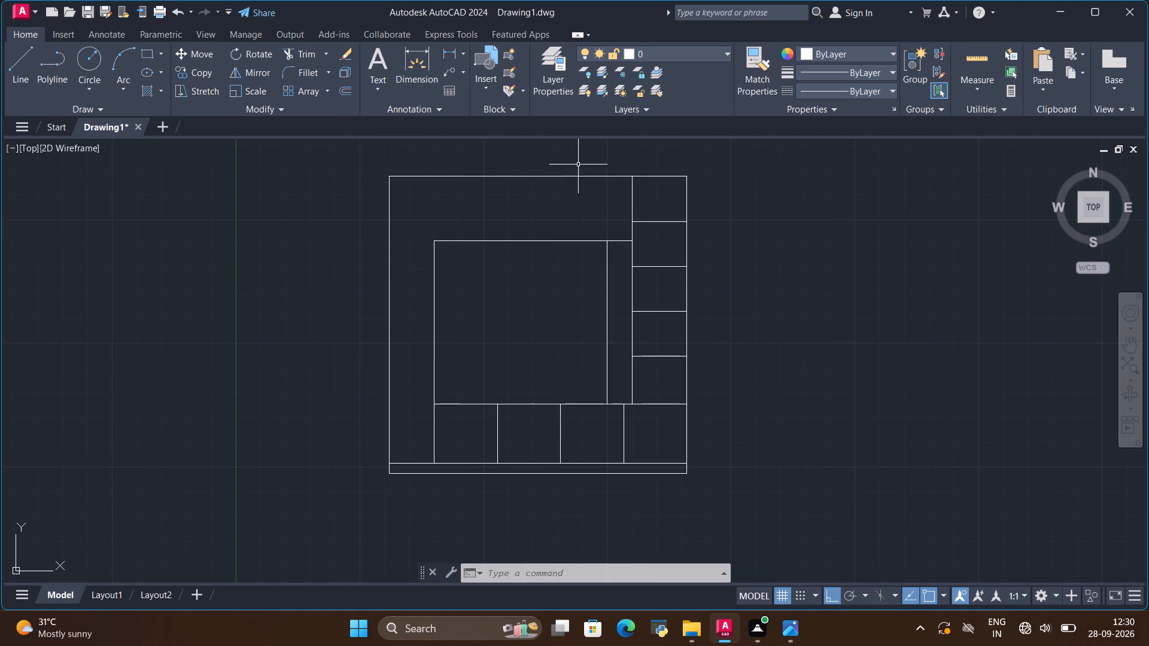
pyautogui.scroll(2, 607, 176)
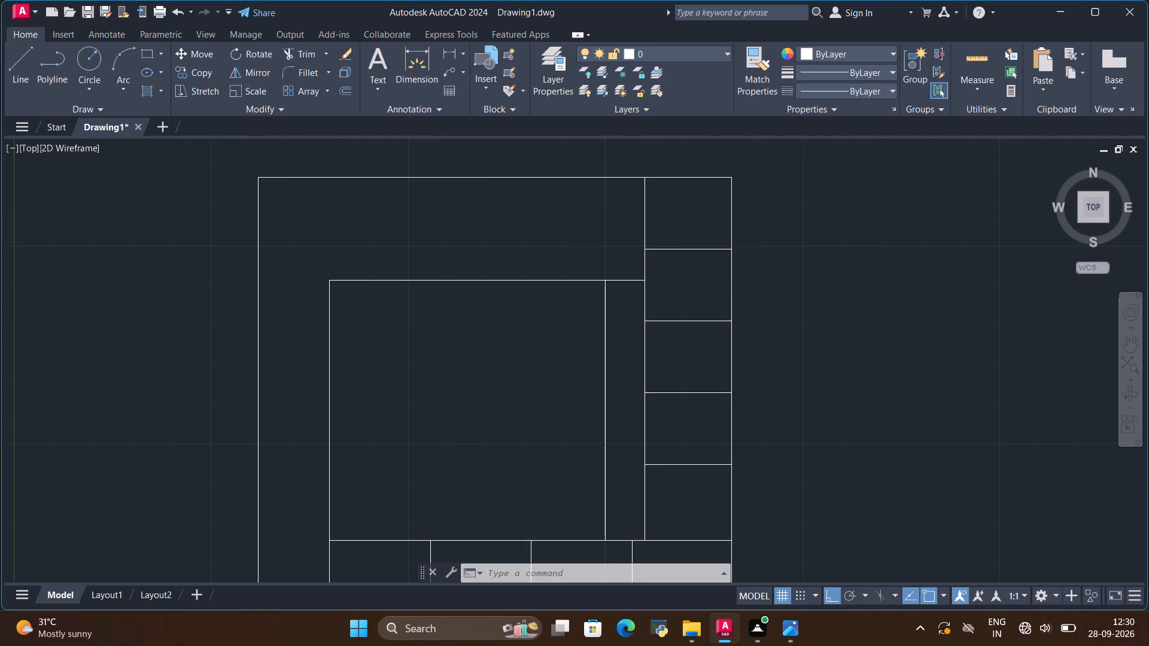
pyautogui.scroll(-2, 607, 176)
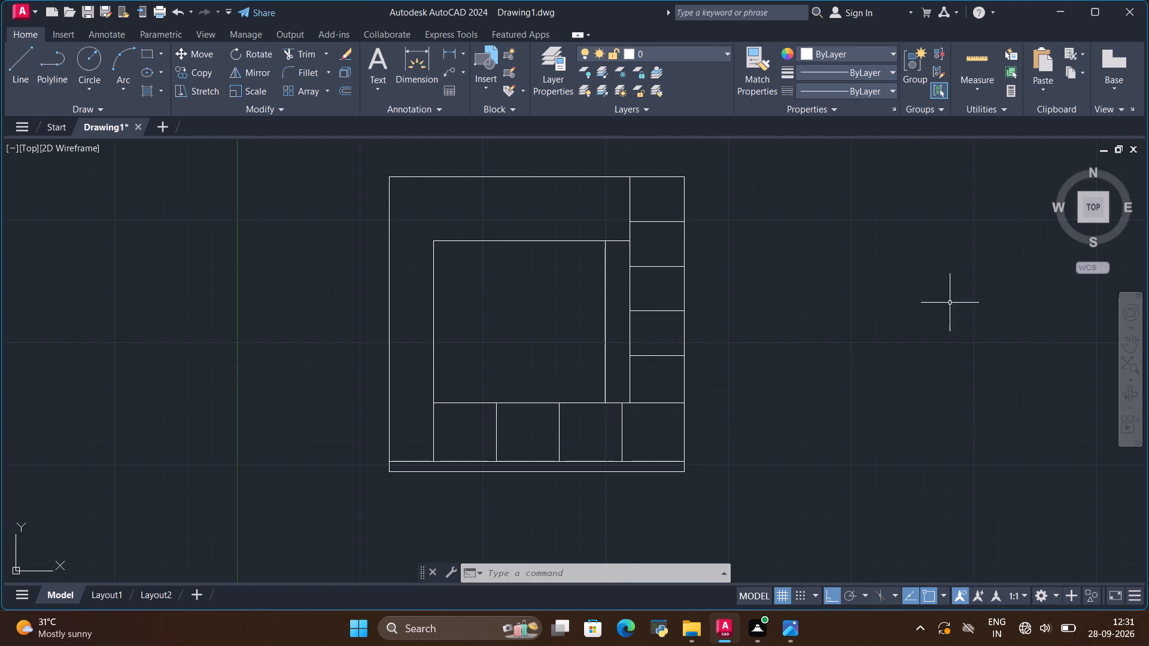
# Draw a vertical line along the side shelves' left edge, from the unit's top edge to the TV panel's top line.
pyautogui.click(11, 59)
pyautogui.scroll(5, 640, 175)
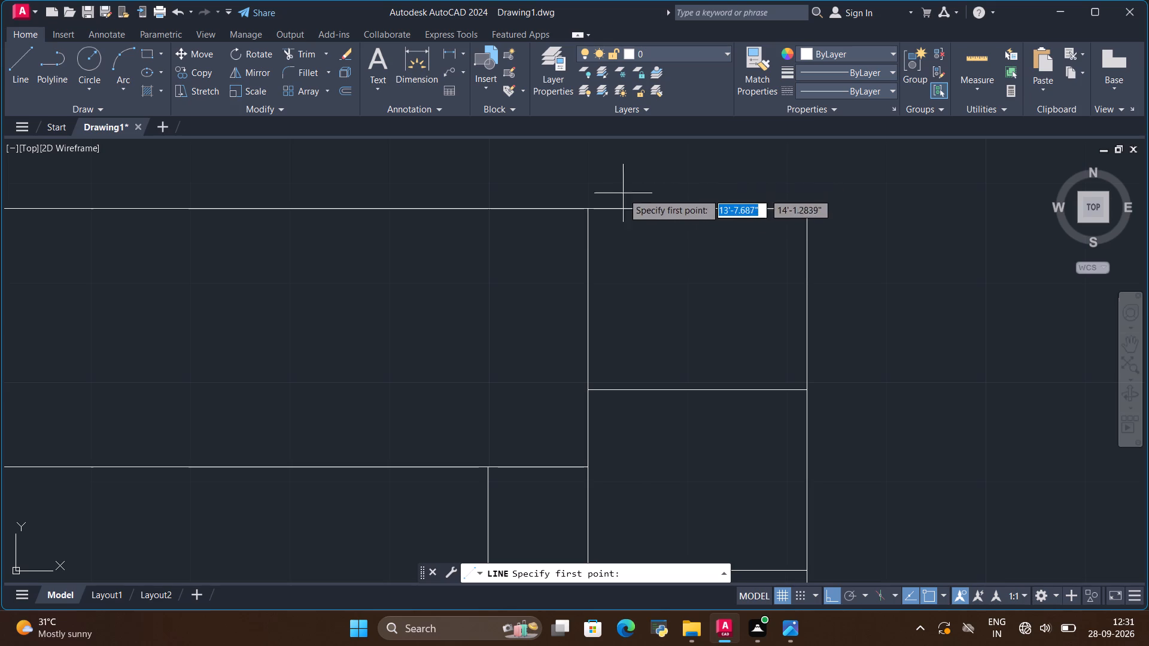
pyautogui.click(586, 212)
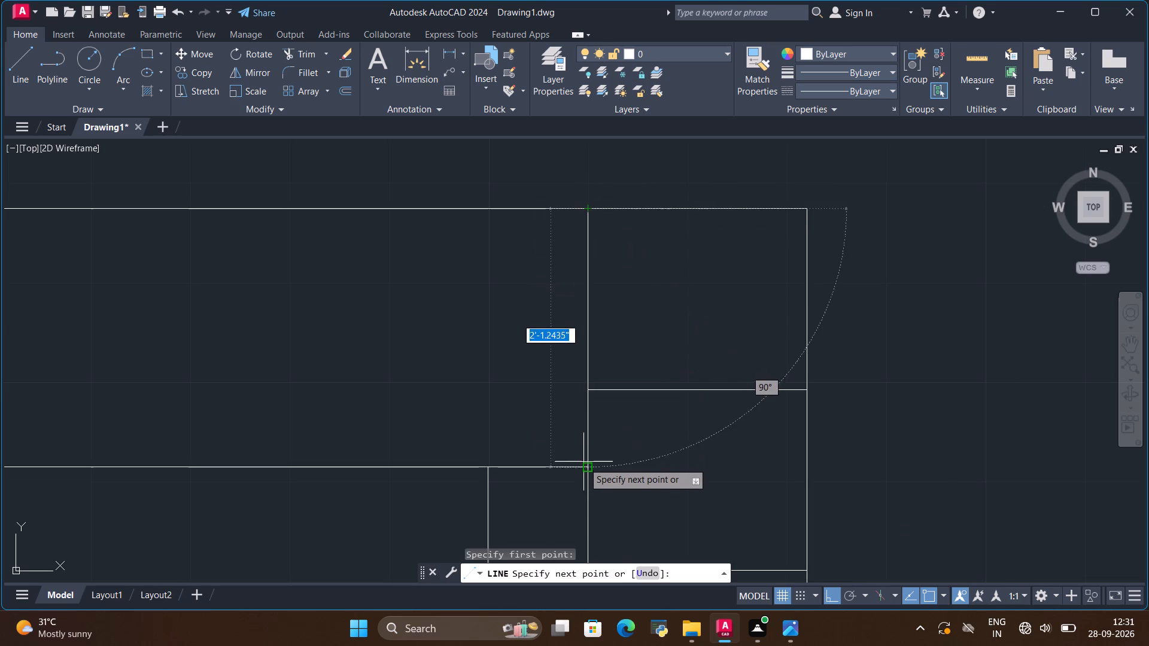
pyautogui.click(583, 467)
pyautogui.press('Escape')
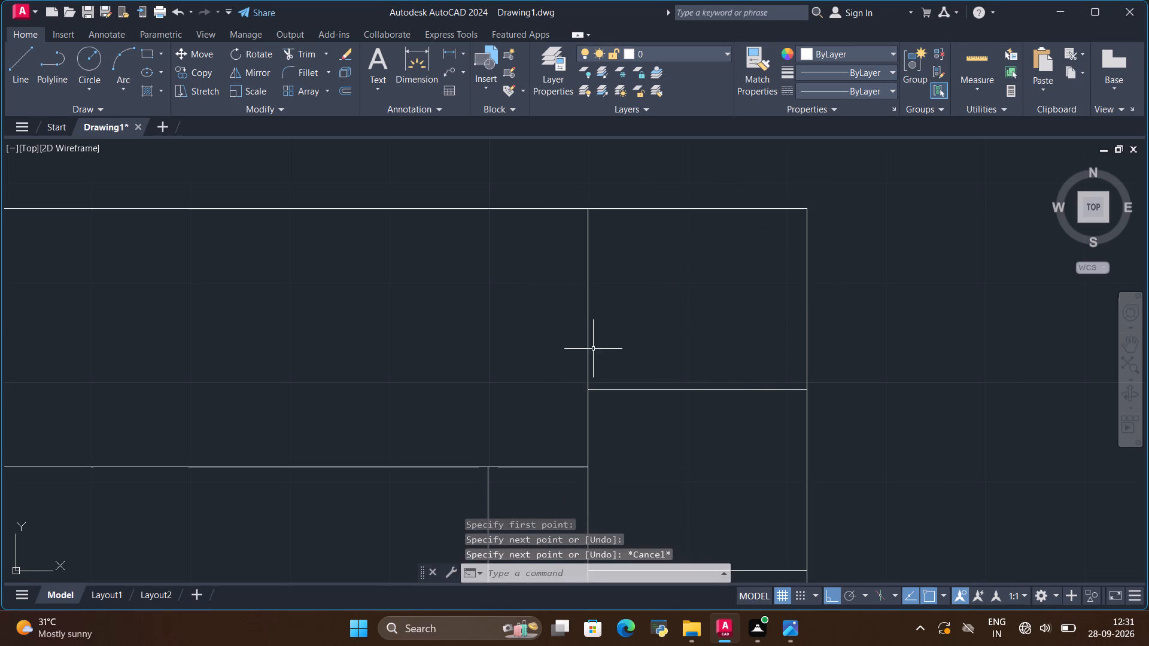
# Copy the new vertical line 2" to the left to start the upper fluted panel.
pyautogui.click(588, 348)
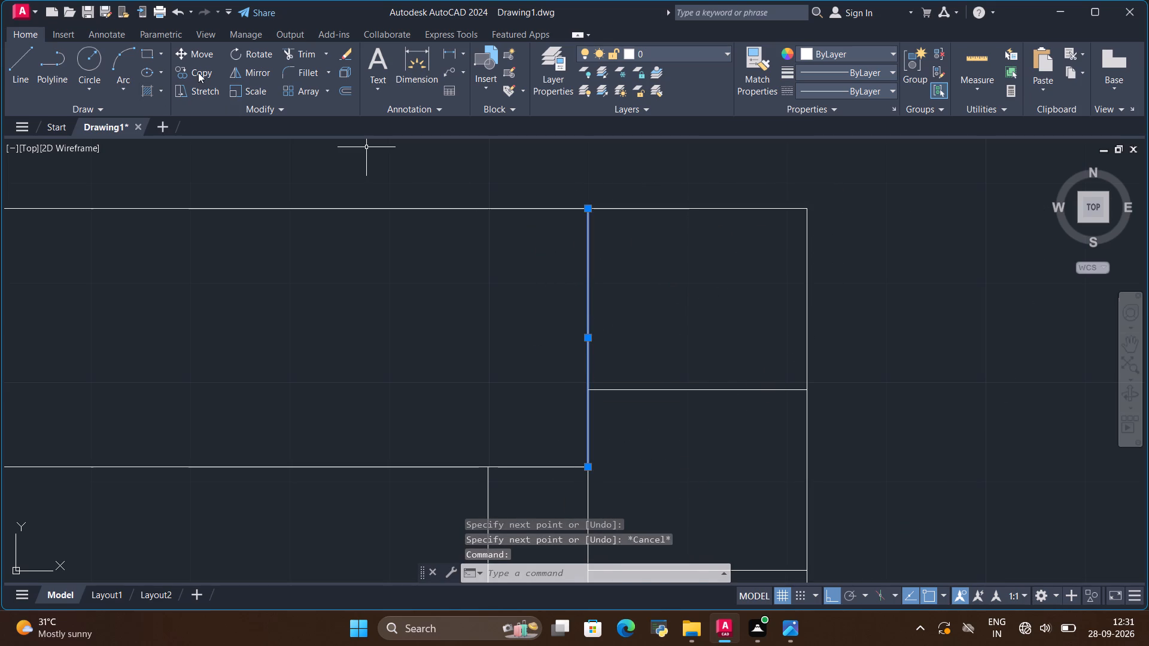
pyautogui.click(198, 72)
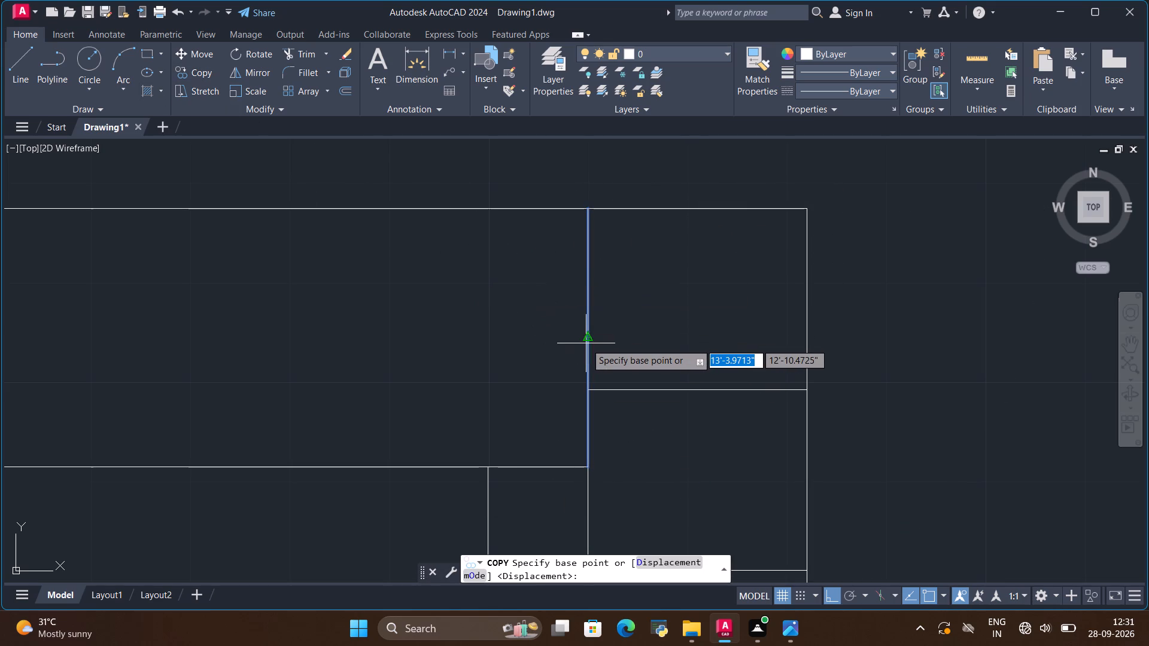
pyautogui.click(586, 343)
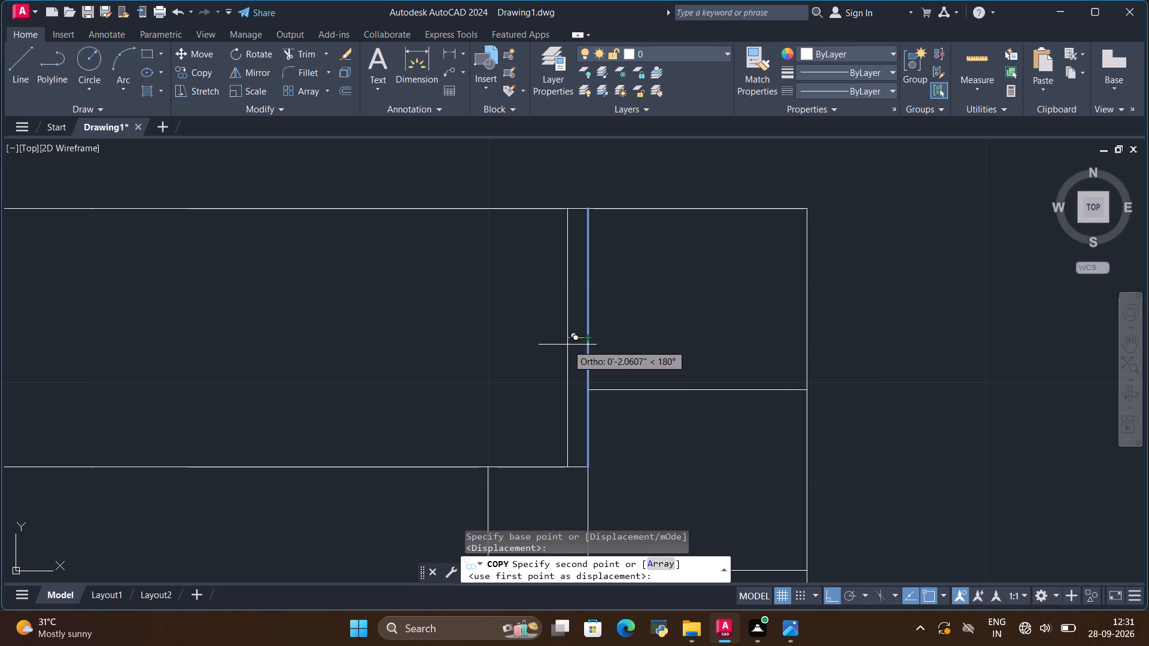
pyautogui.press('BackSpace')
pyautogui.press('BackSpace')
pyautogui.write('2"')
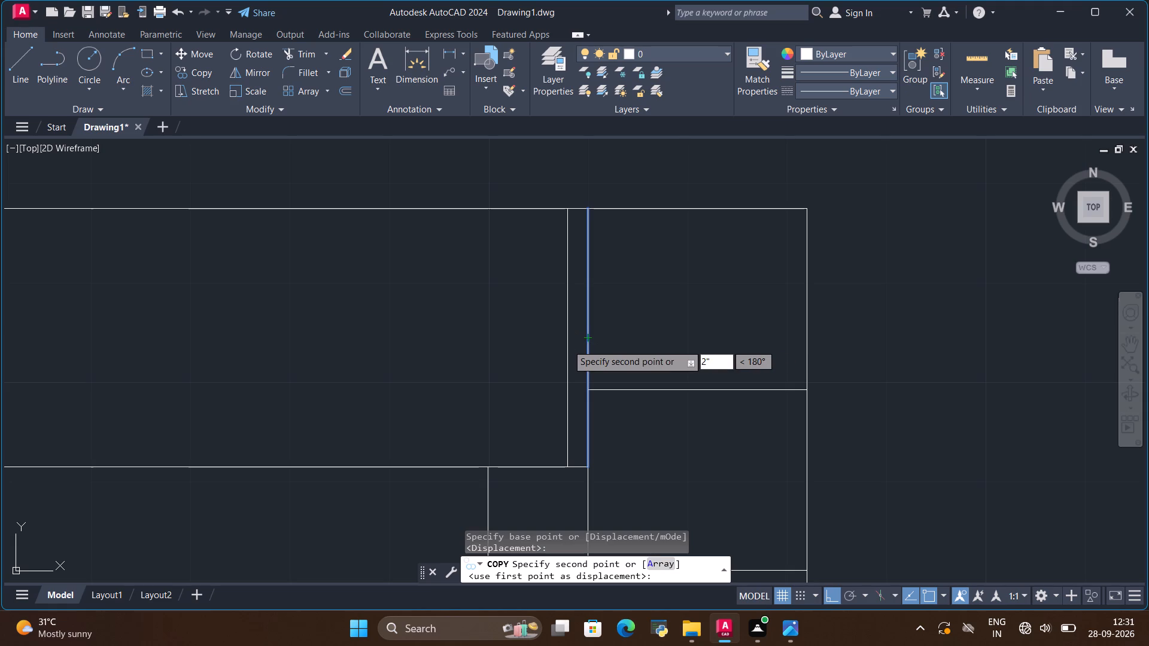
pyautogui.press('Return')
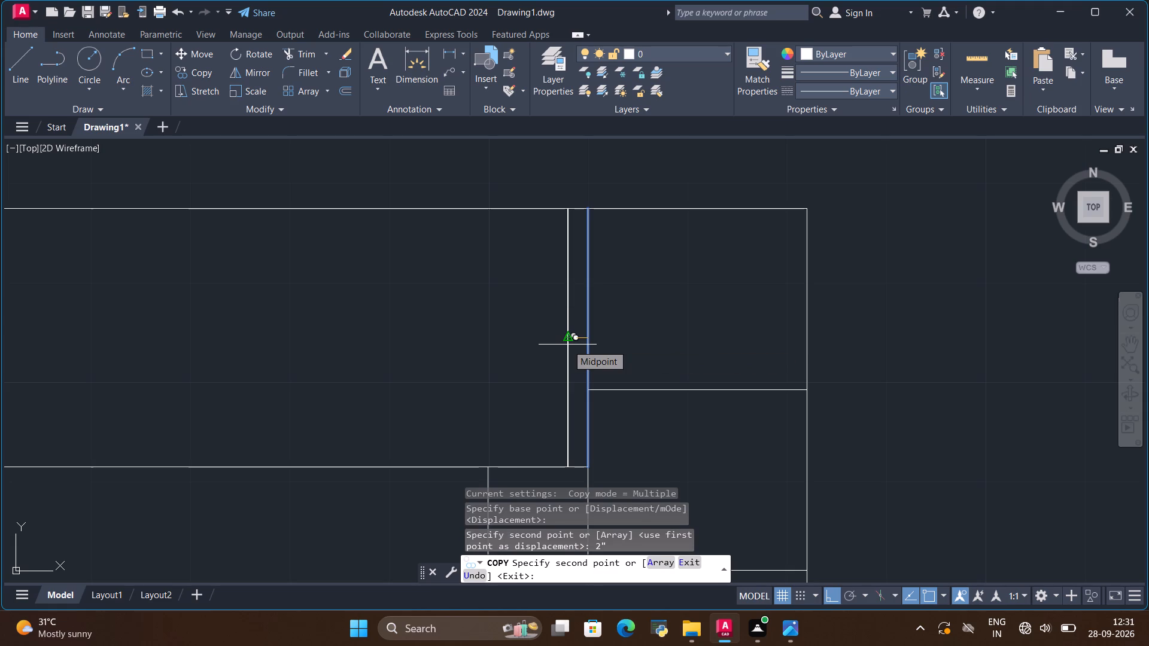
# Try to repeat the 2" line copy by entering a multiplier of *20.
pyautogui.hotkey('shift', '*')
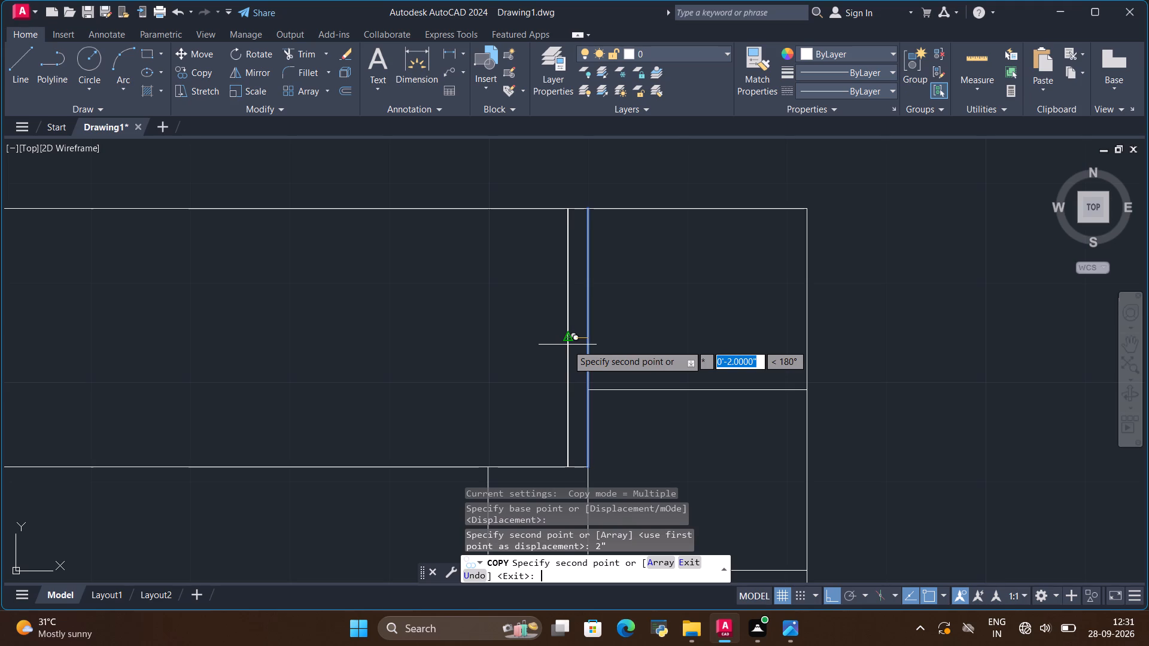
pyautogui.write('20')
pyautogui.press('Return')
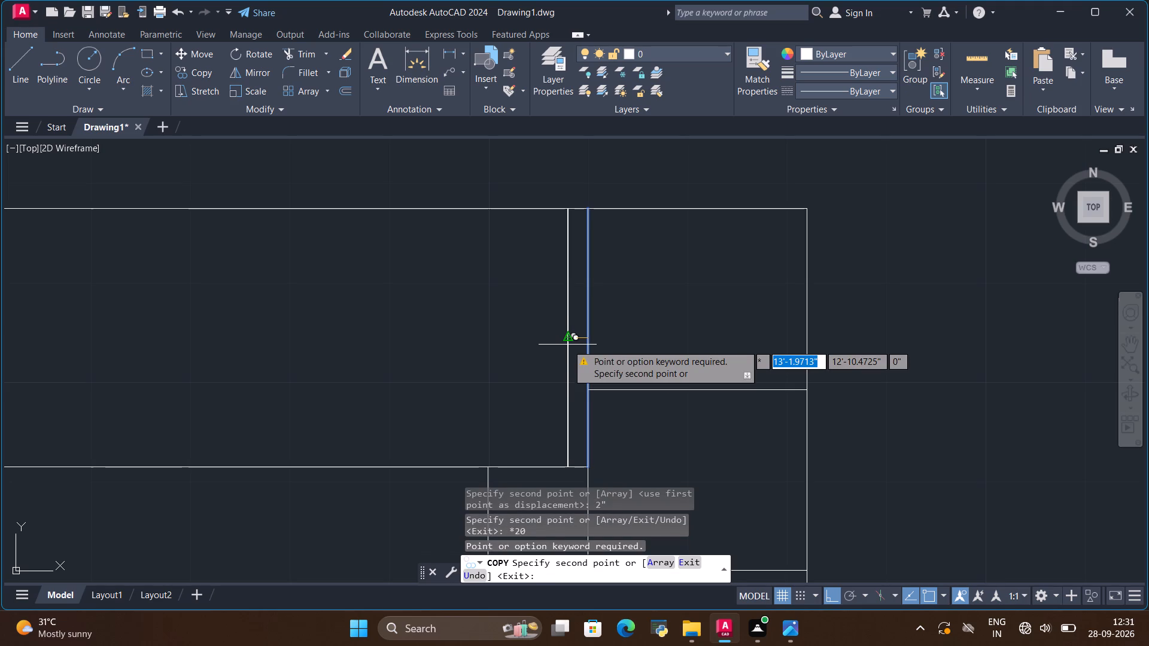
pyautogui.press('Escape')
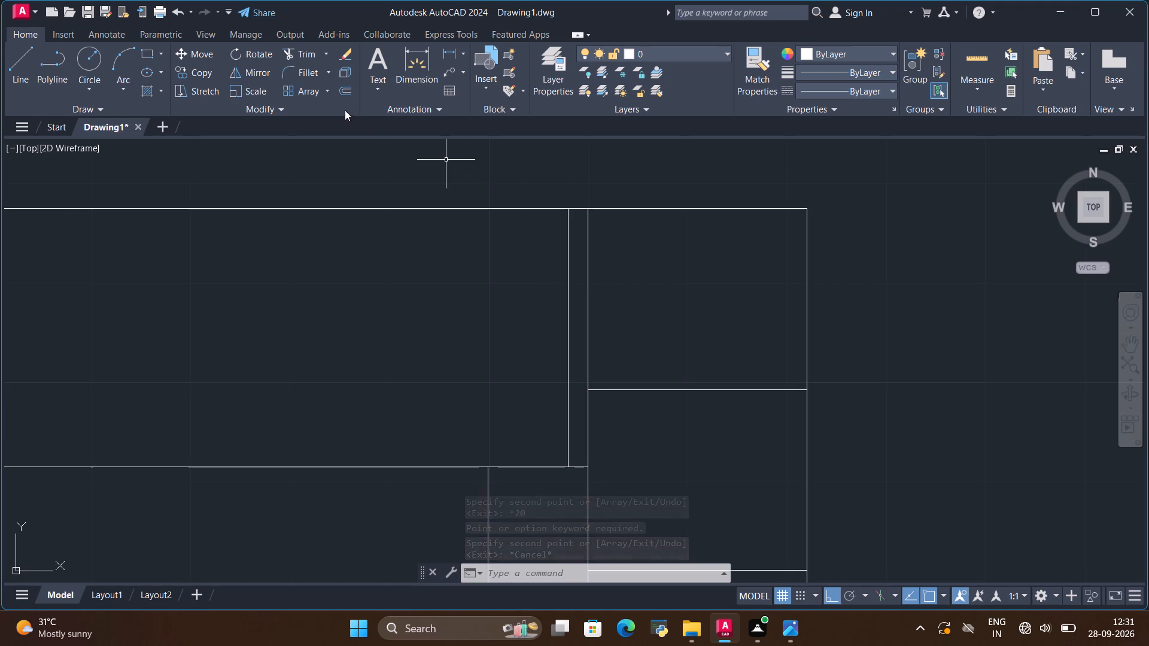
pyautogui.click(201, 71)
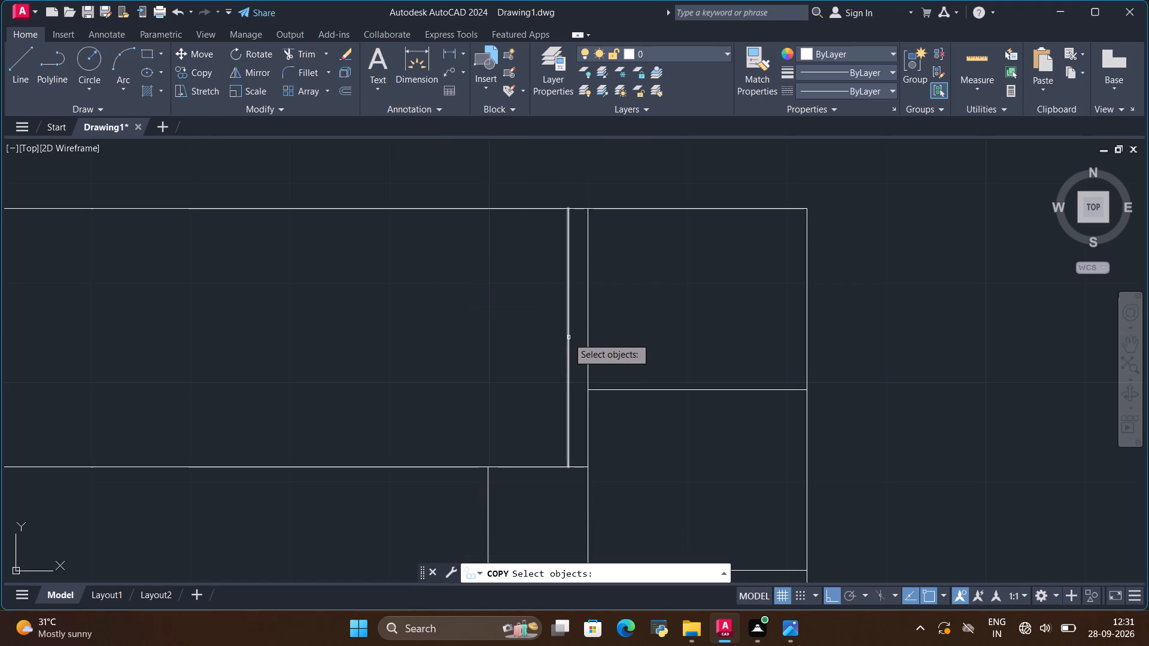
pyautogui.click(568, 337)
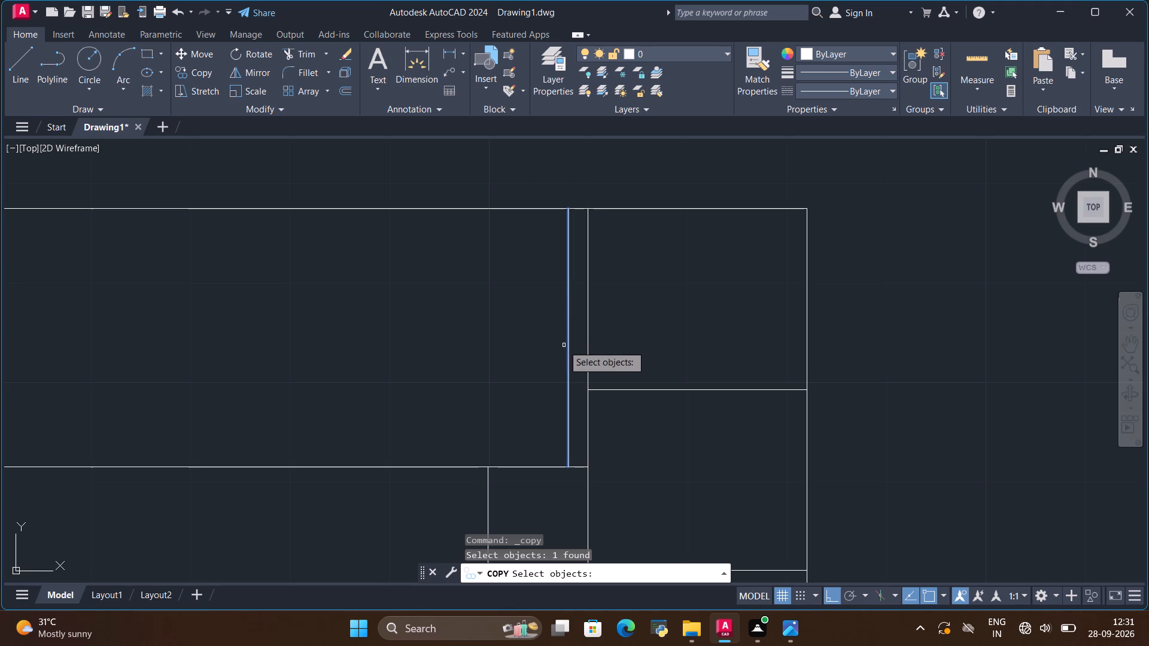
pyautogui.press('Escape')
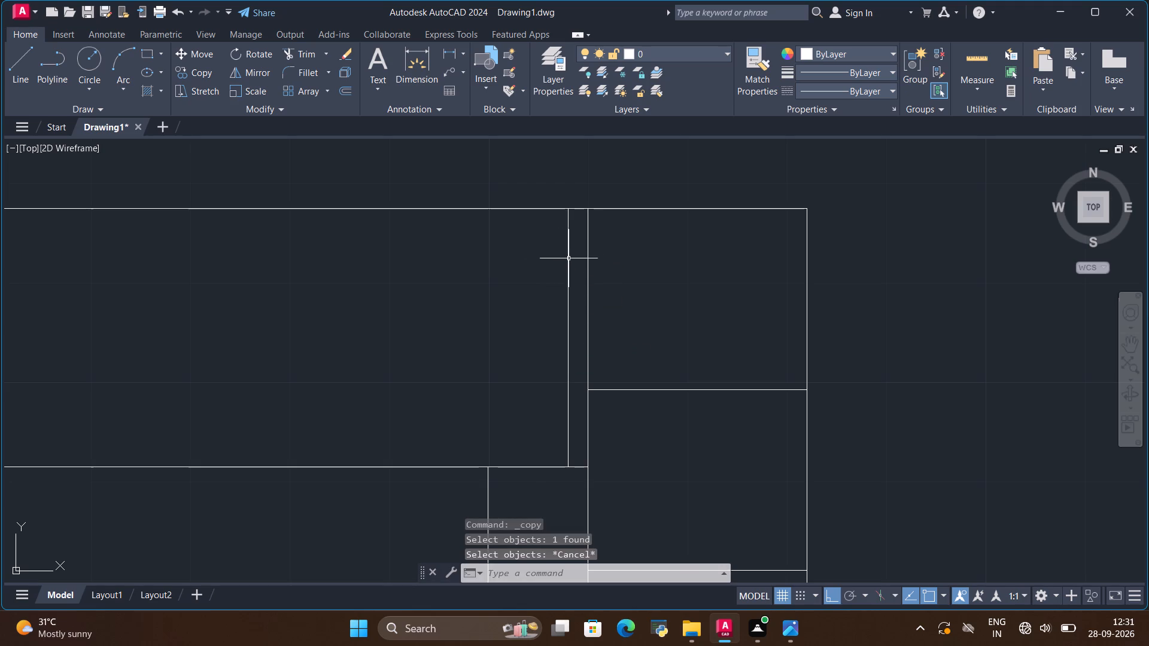
# Copy the first flute line 2" to the left as the next fluted panel line.
pyautogui.click(568, 264)
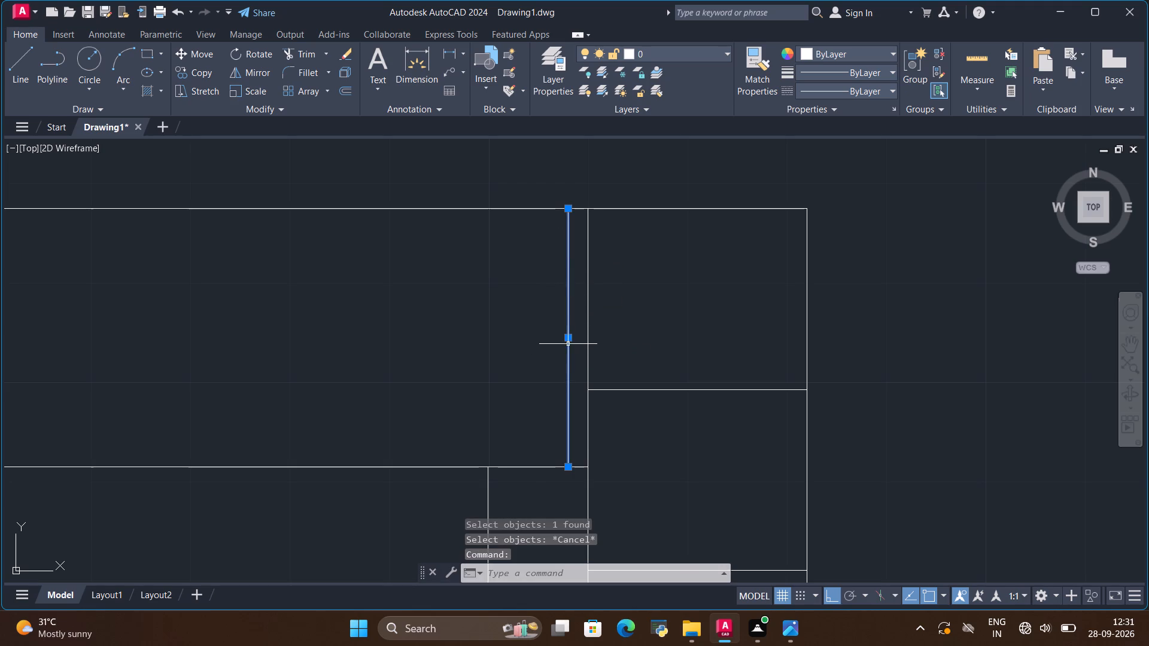
pyautogui.click(194, 75)
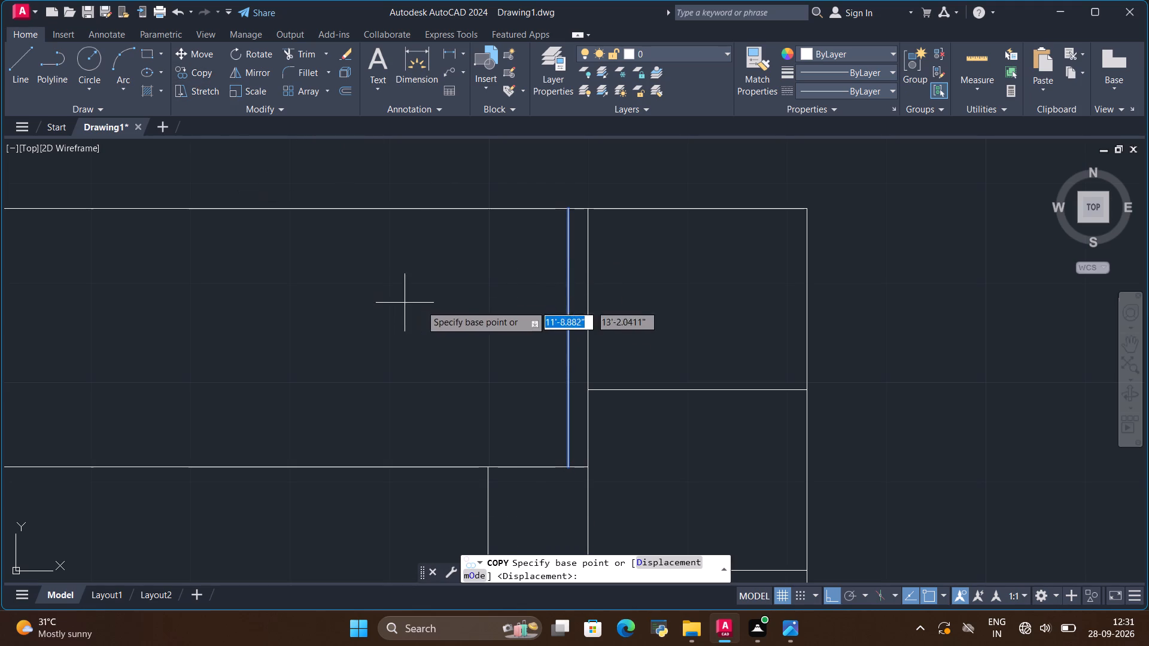
pyautogui.click(569, 341)
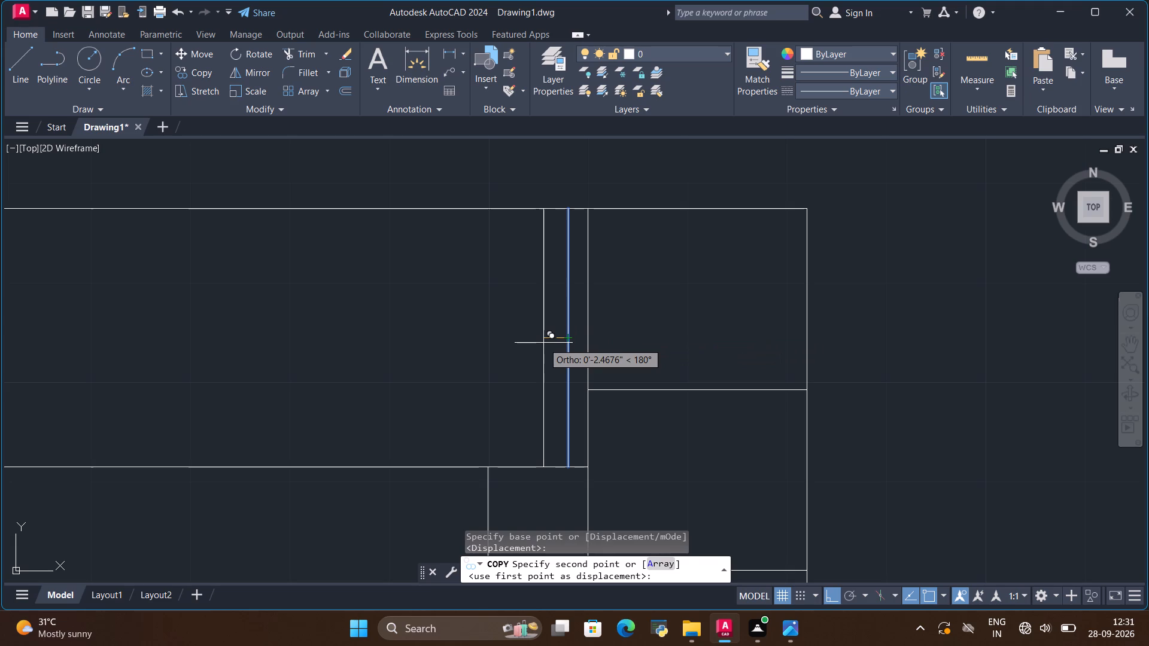
pyautogui.press('BackSpace')
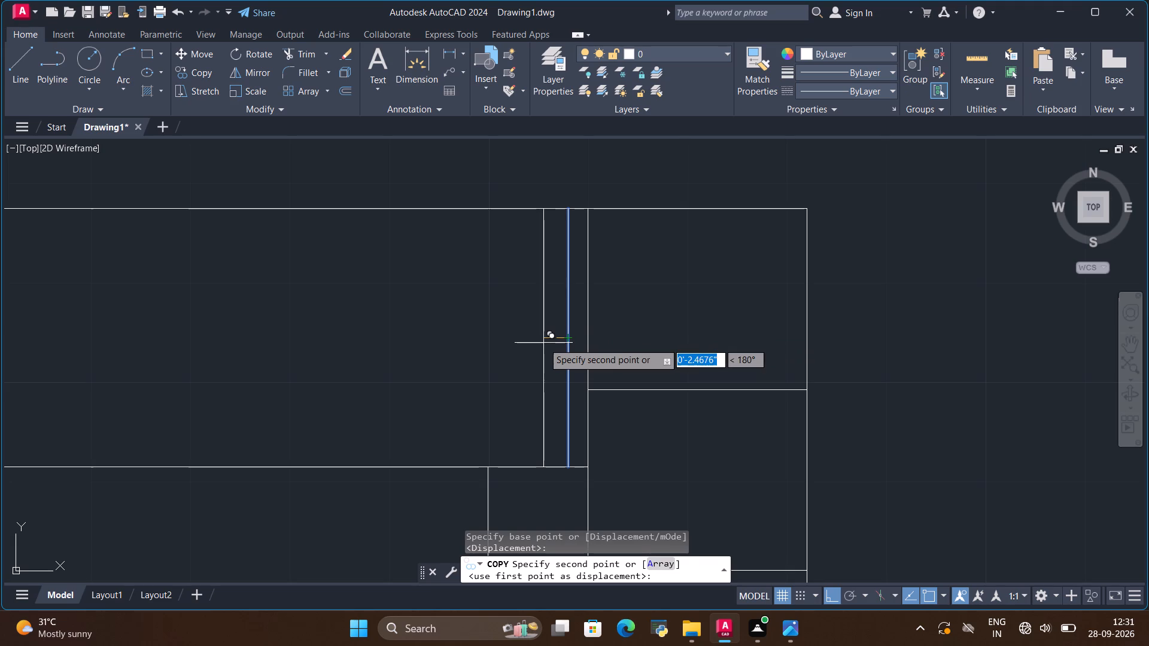
pyautogui.press('BackSpace')
pyautogui.press('2')
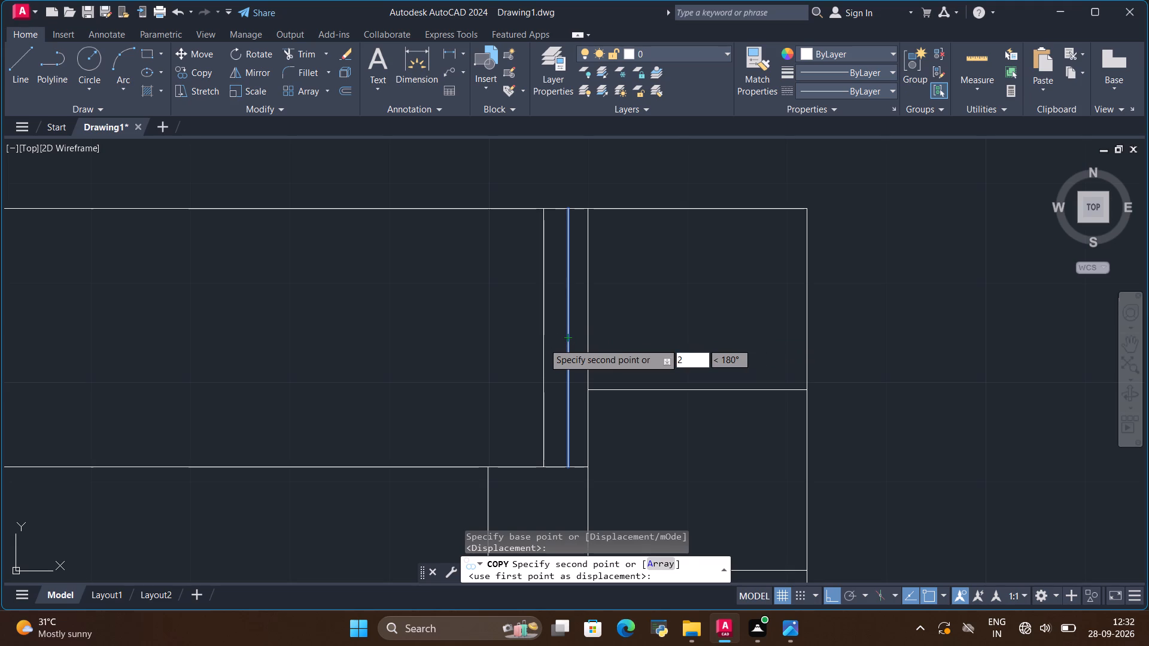
pyautogui.hotkey('shift', '"')
pyautogui.press('Return')
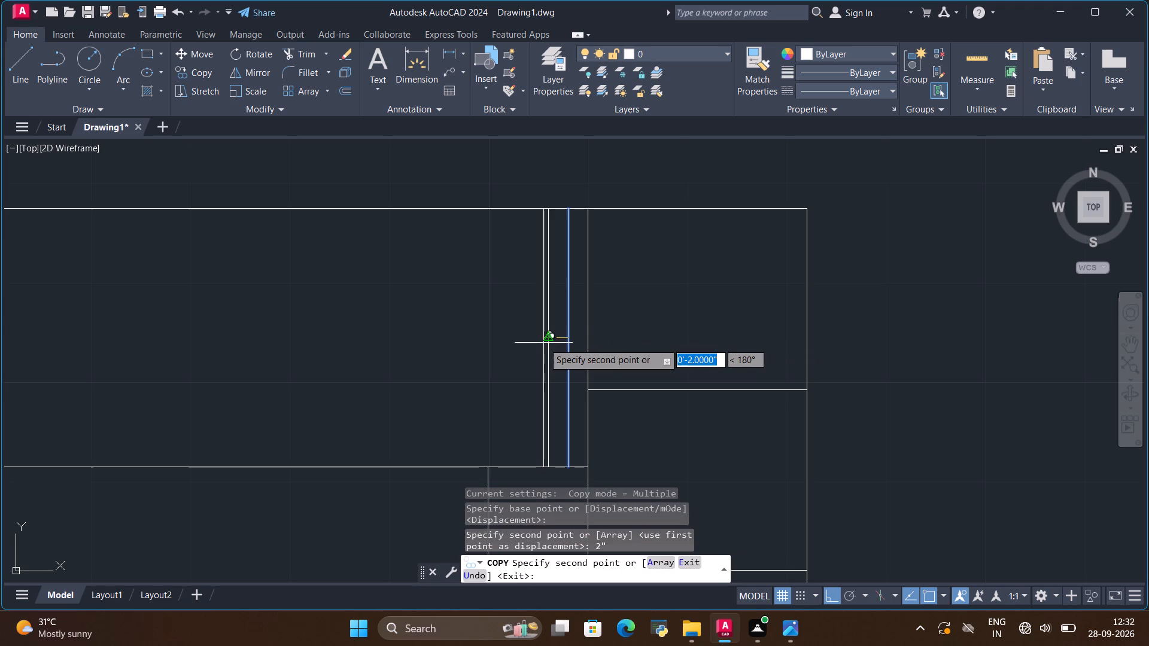
# Place further copies of the first flute line at 4", 6" and 8" to its left.
pyautogui.press('BackSpace')
pyautogui.press('BackSpace')
pyautogui.write('4"')
pyautogui.press('Return')
pyautogui.press('BackSpace')
pyautogui.press('BackSpace')
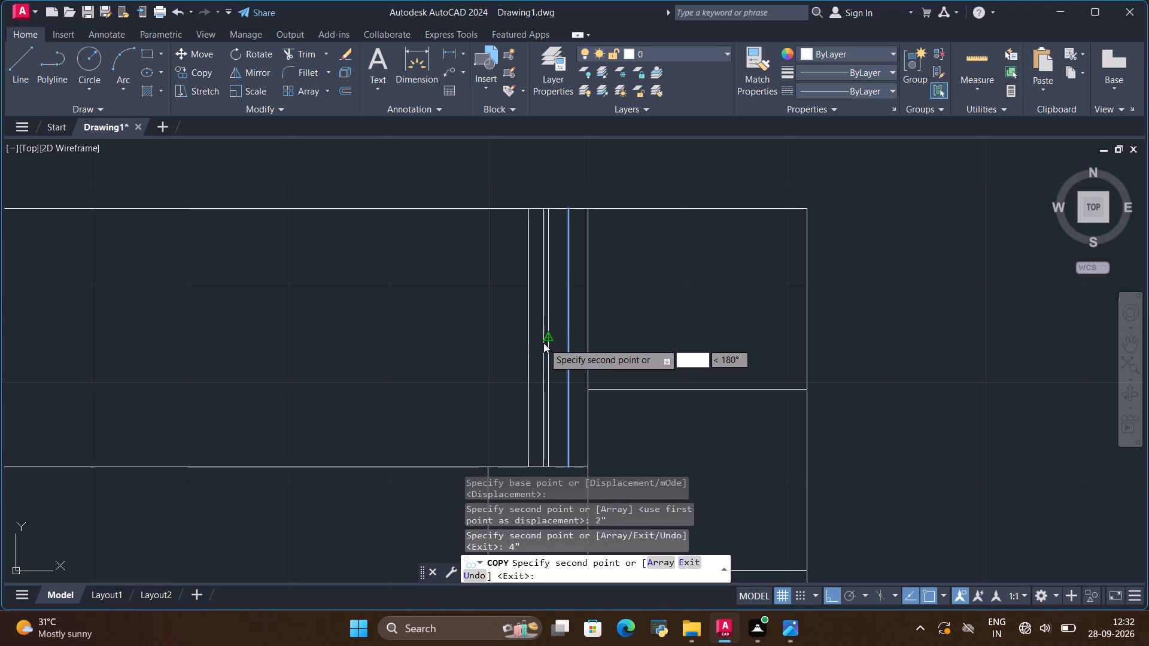
pyautogui.press('6')
pyautogui.hotkey('shift', '"')
pyautogui.press('Return')
pyautogui.press('BackSpace')
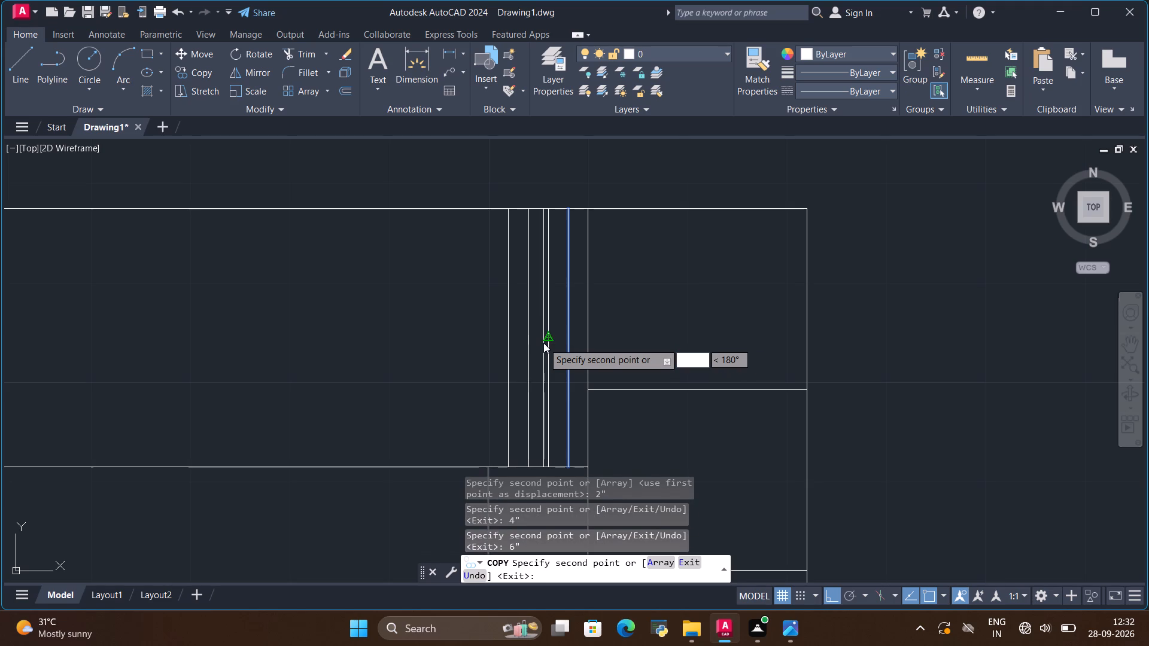
pyautogui.press('8')
pyautogui.hotkey('shift', '"')
pyautogui.press('Return')
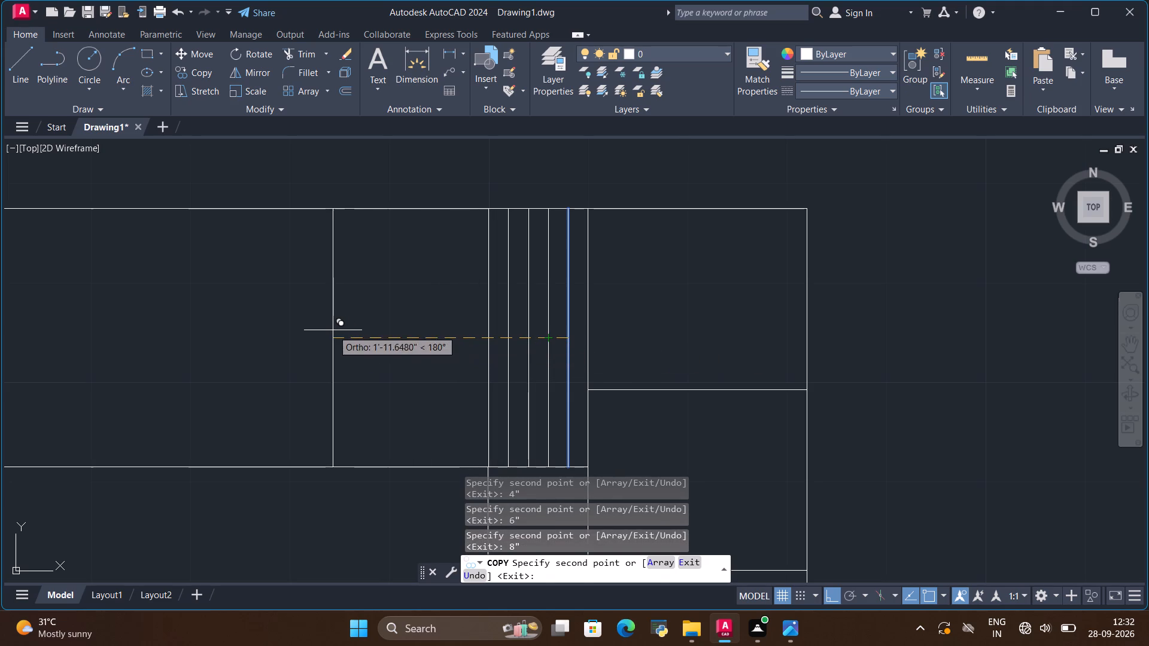
# Place further copies of the first flute line at 10", 12" and 14" to its left.
pyautogui.press('BackSpace')
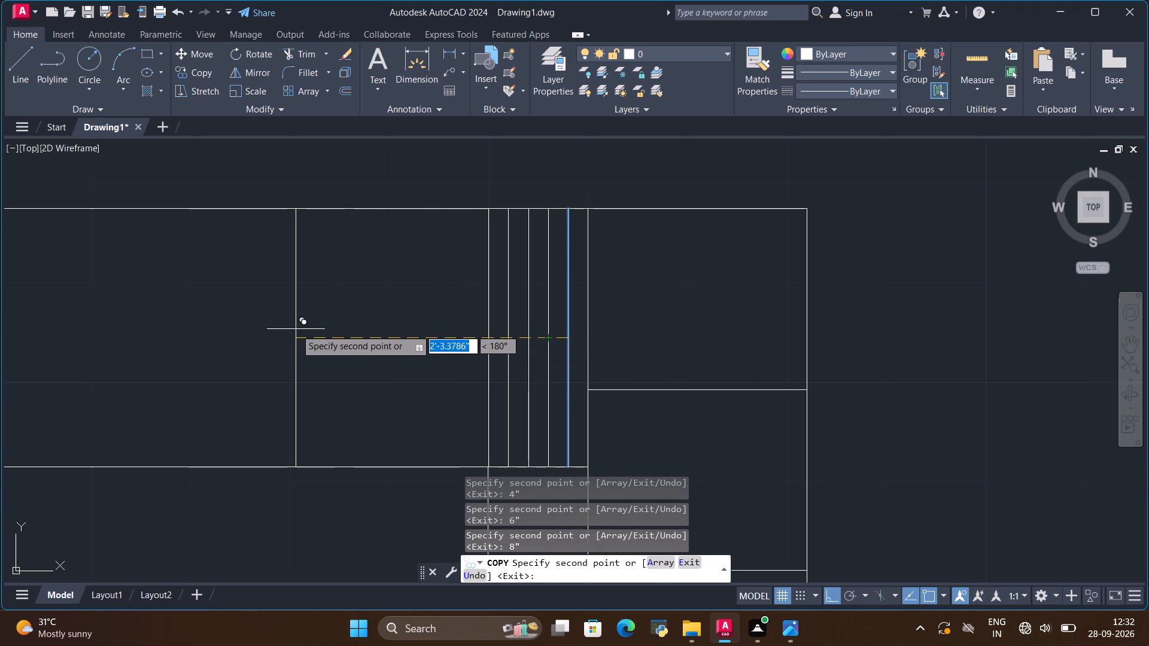
pyautogui.press('BackSpace')
pyautogui.write('10')
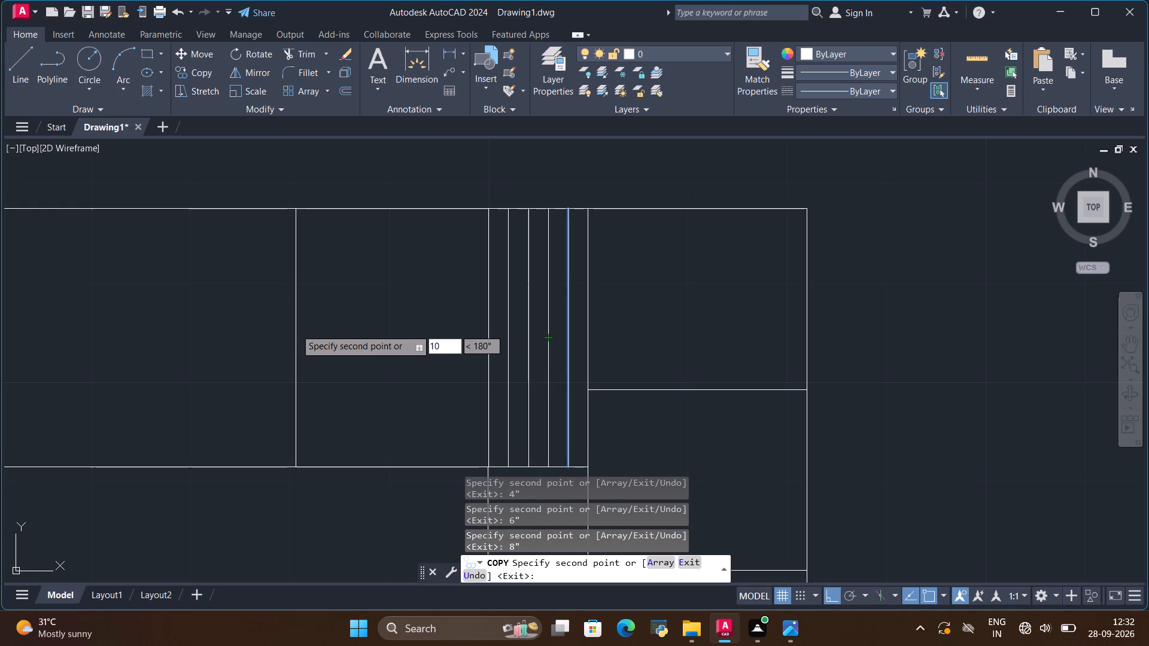
pyautogui.hotkey('shift', '"')
pyautogui.press('Return')
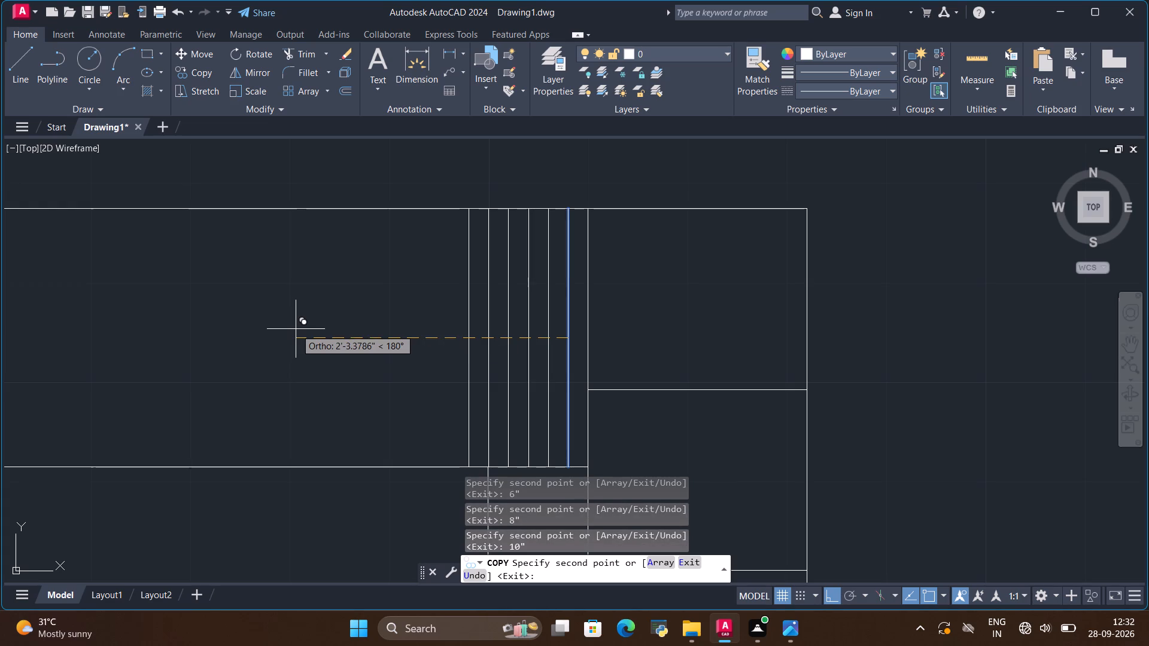
pyautogui.press('BackSpace')
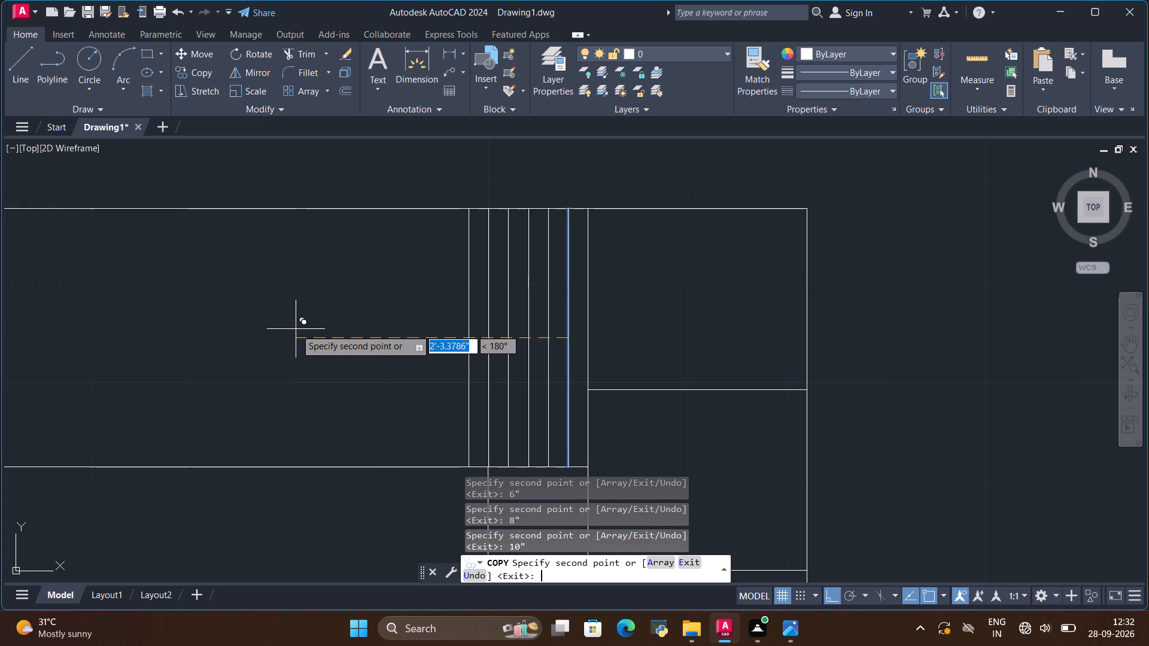
pyautogui.press('BackSpace')
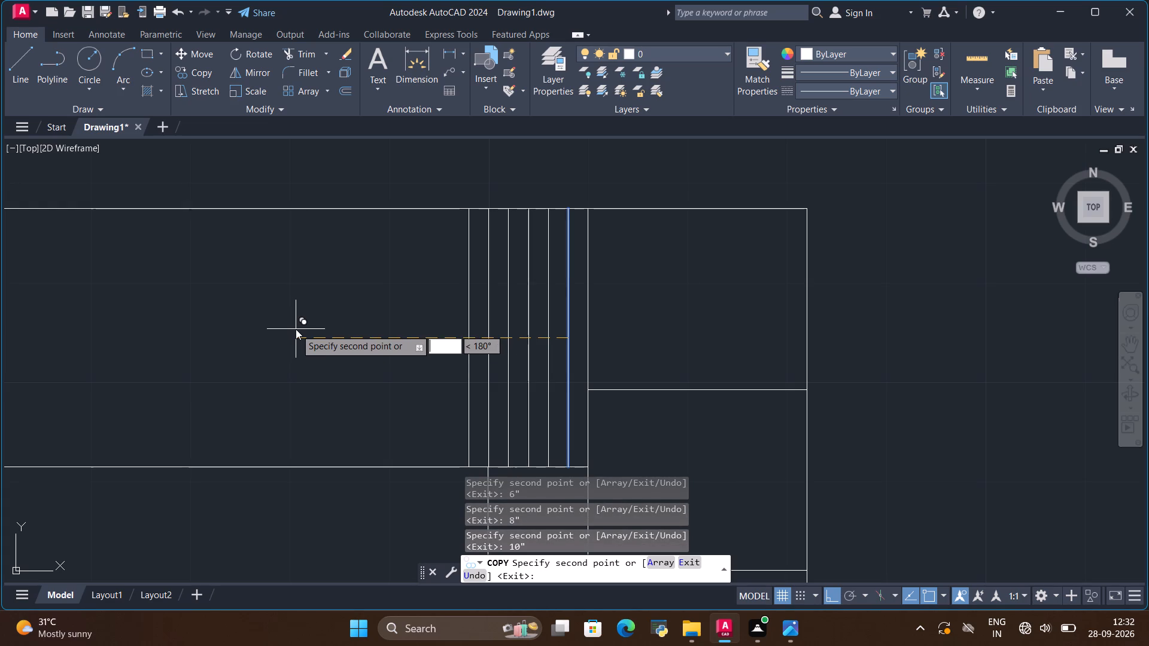
pyautogui.write('12')
pyautogui.hotkey('shift', '"')
pyautogui.press('Return')
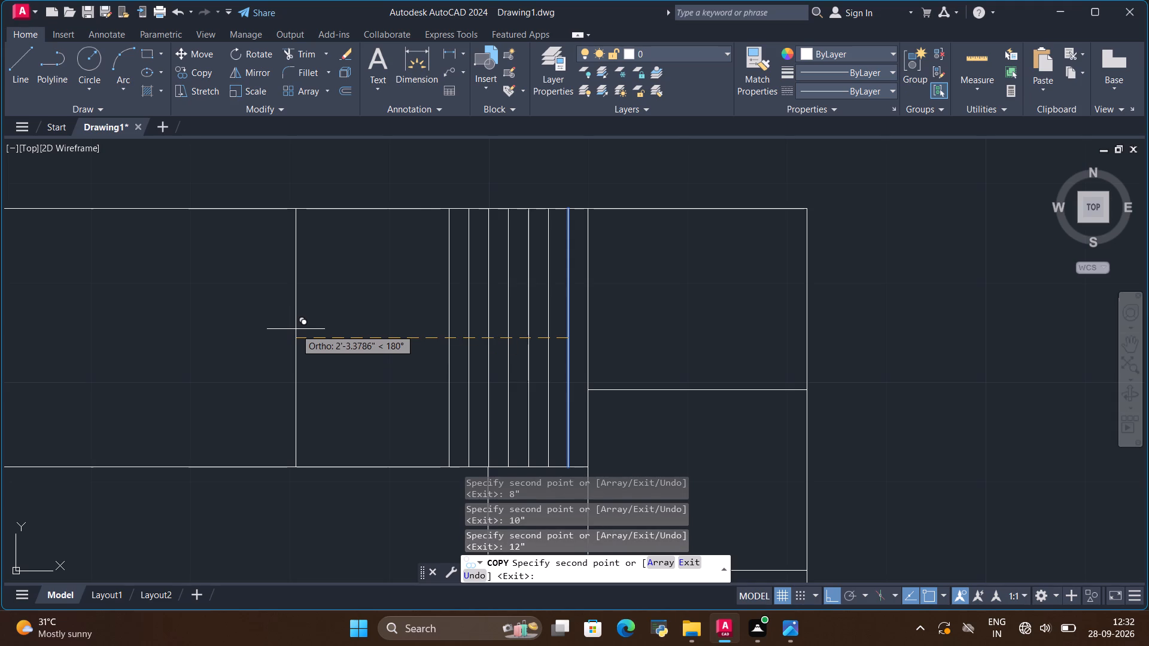
pyautogui.press('BackSpace')
pyautogui.press('BackSpace')
pyautogui.write('14')
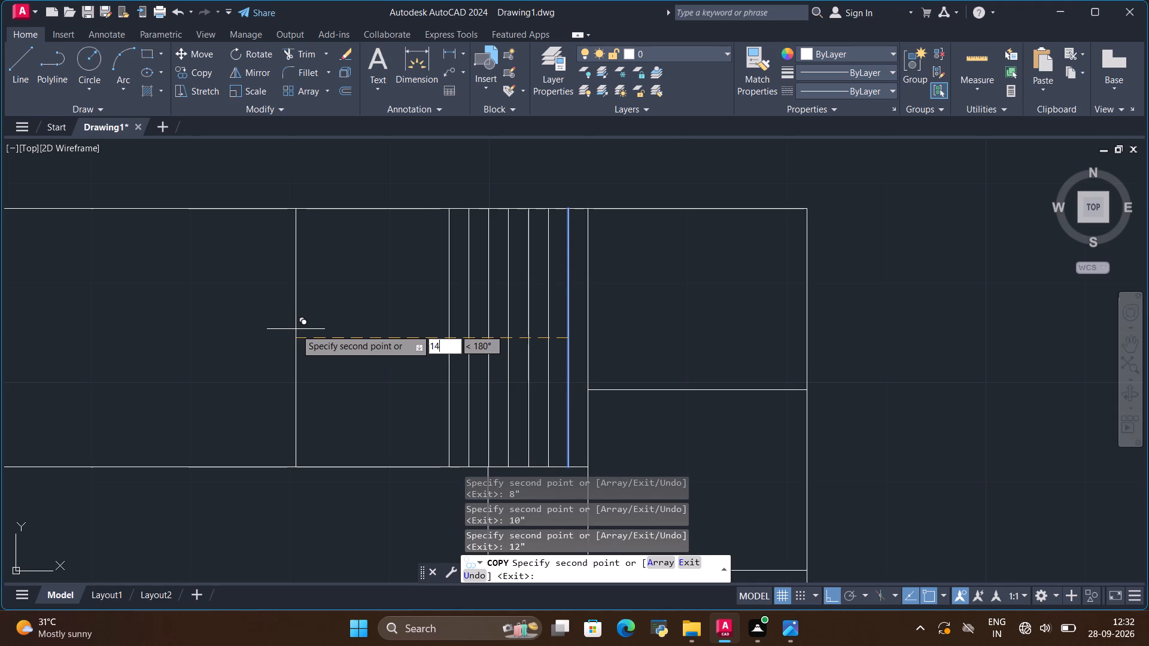
pyautogui.hotkey('shift', '"')
pyautogui.press('Return')
# Continue the upper fluted panel with copies of the first flute line at 16", 18" and 20" to its left.
pyautogui.press('BackSpace')
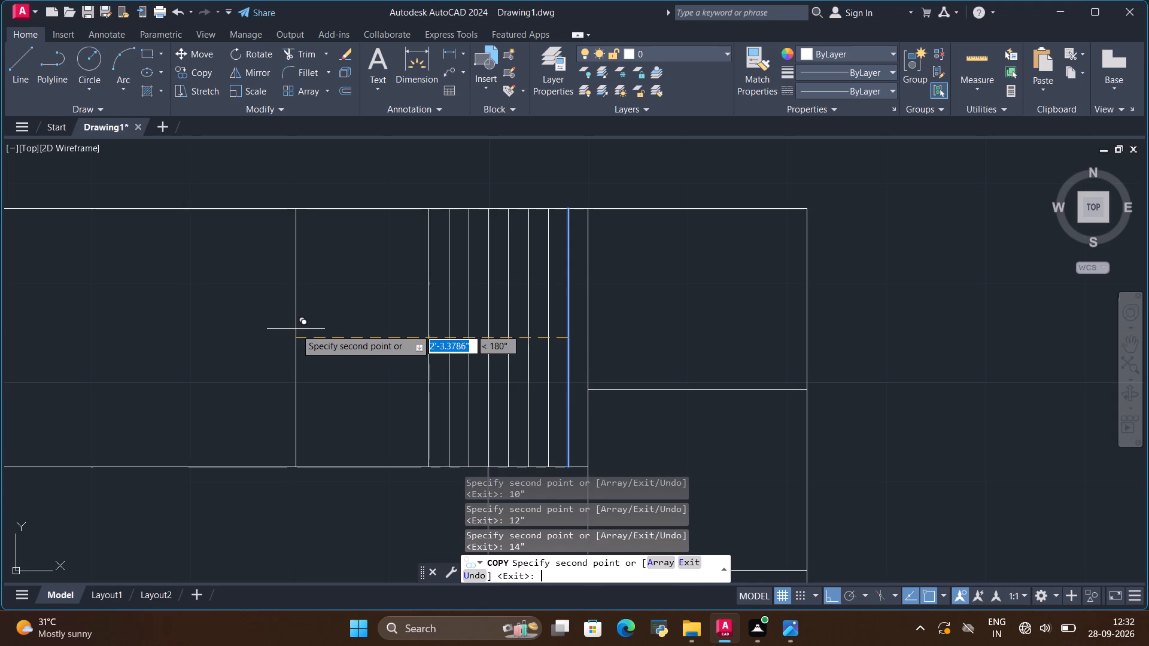
pyautogui.press('BackSpace')
pyautogui.write('16')
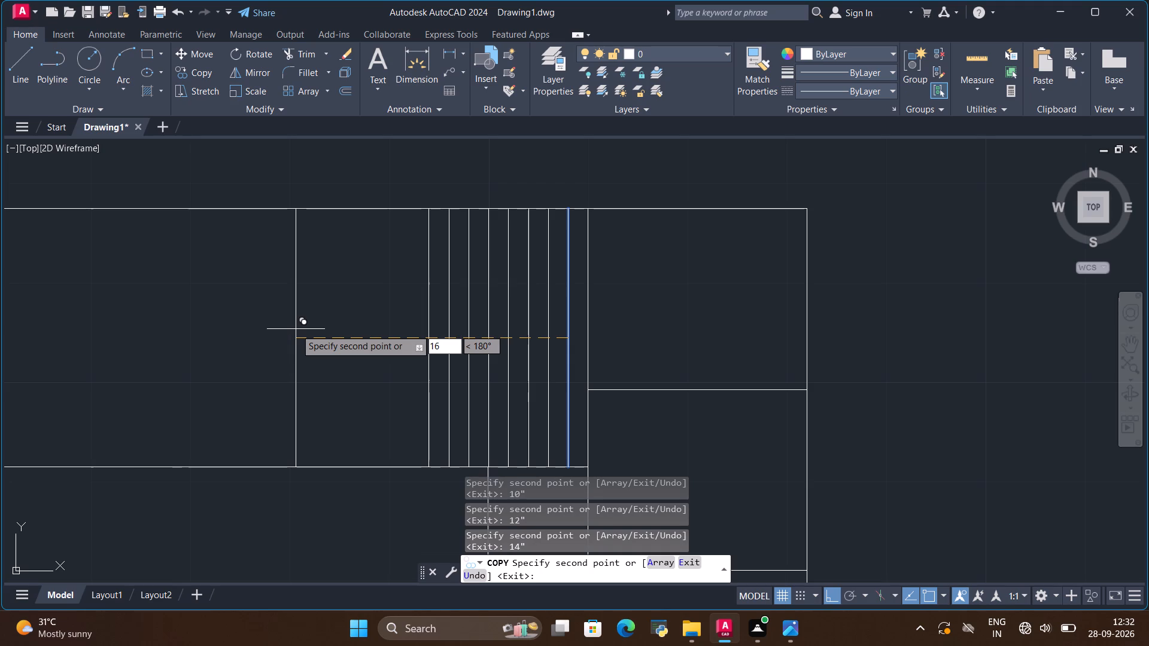
pyautogui.hotkey('shift', '"')
pyautogui.press('Return')
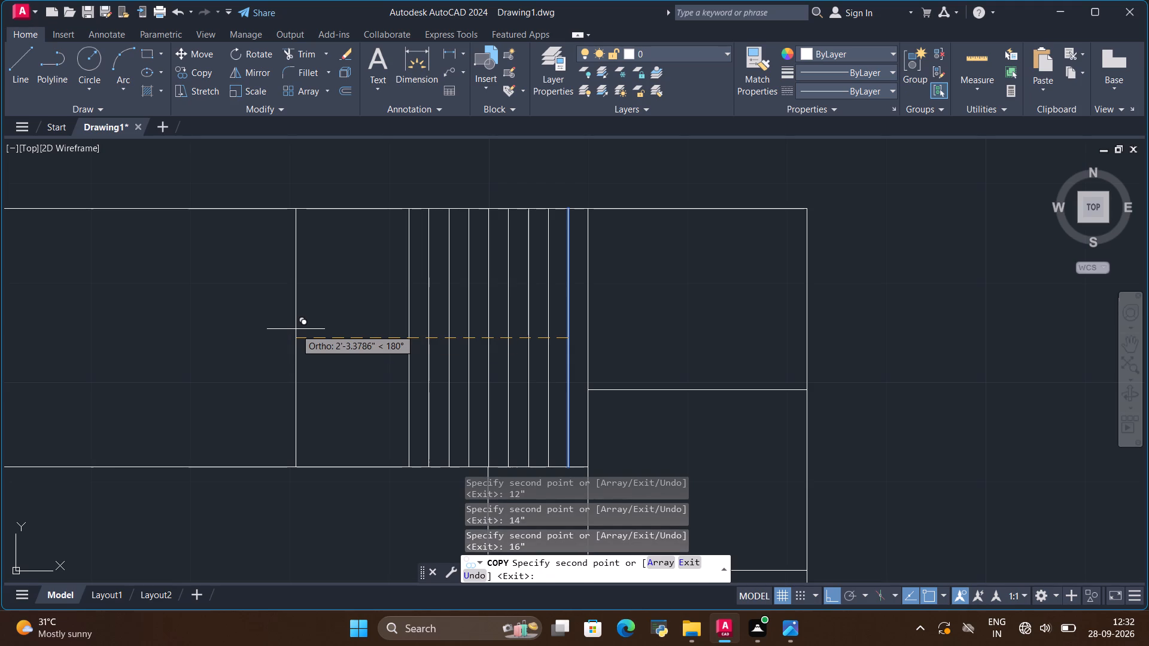
pyautogui.press('BackSpace')
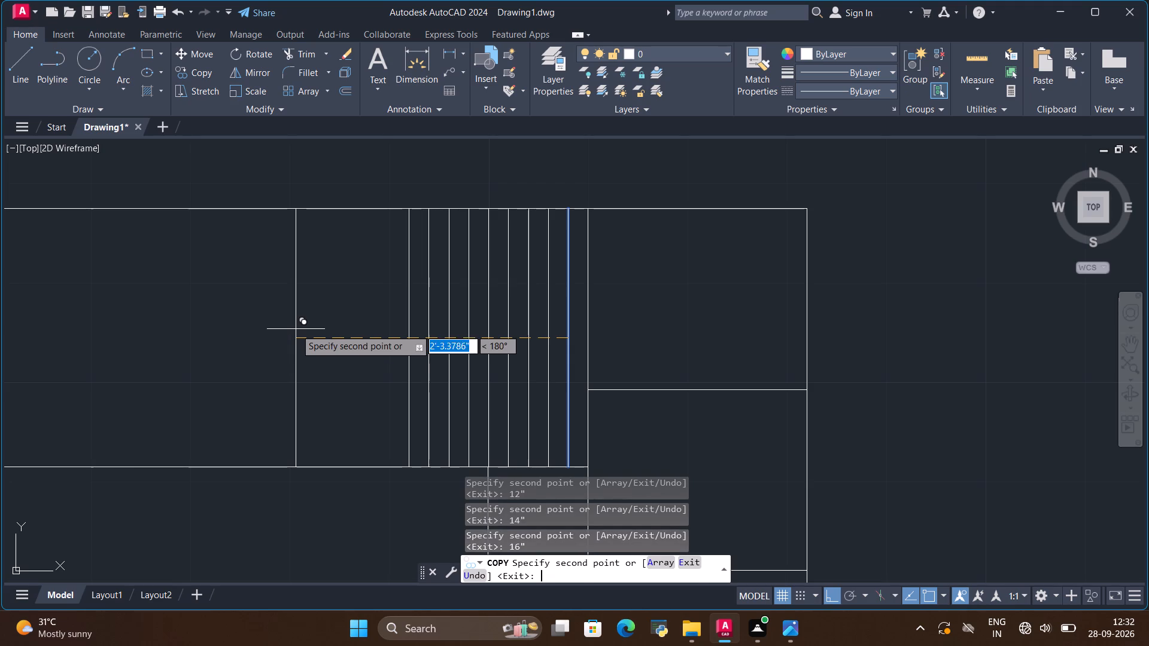
pyautogui.press('BackSpace')
pyautogui.write('18')
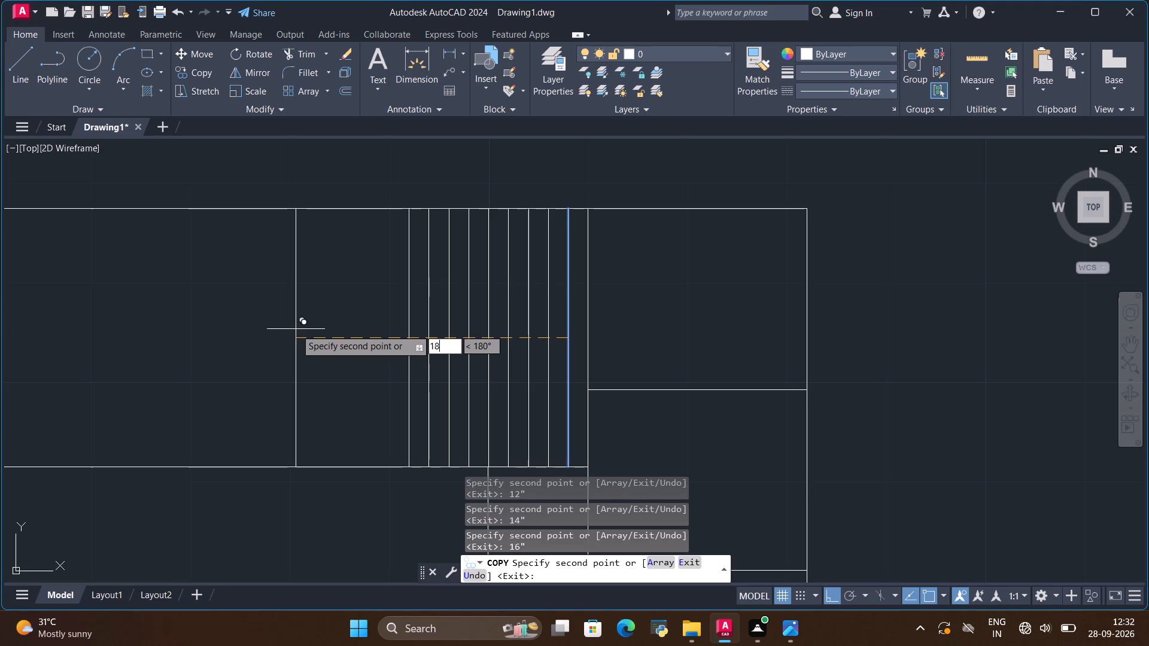
pyautogui.hotkey('shift', '"')
pyautogui.press('Return')
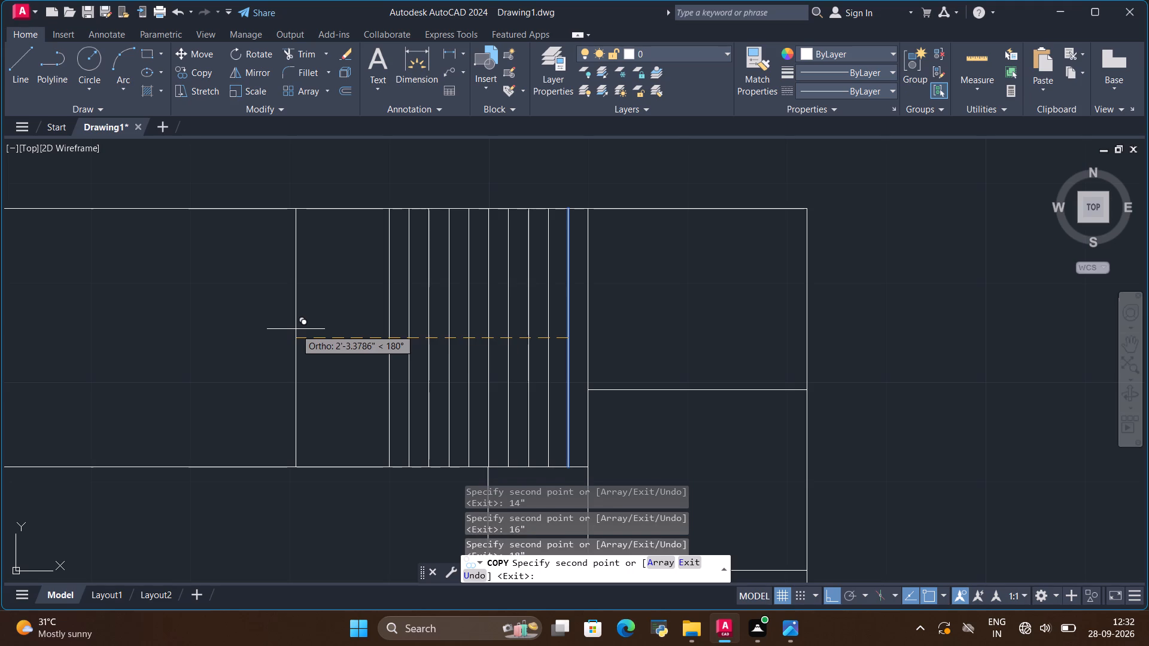
pyautogui.press('BackSpace')
pyautogui.press('BackSpace')
pyautogui.write('20"')
pyautogui.press('Return')
# Add copies of the first flute line at 22", 24" and 26" to its left.
pyautogui.press('BackSpace')
pyautogui.press('BackSpace')
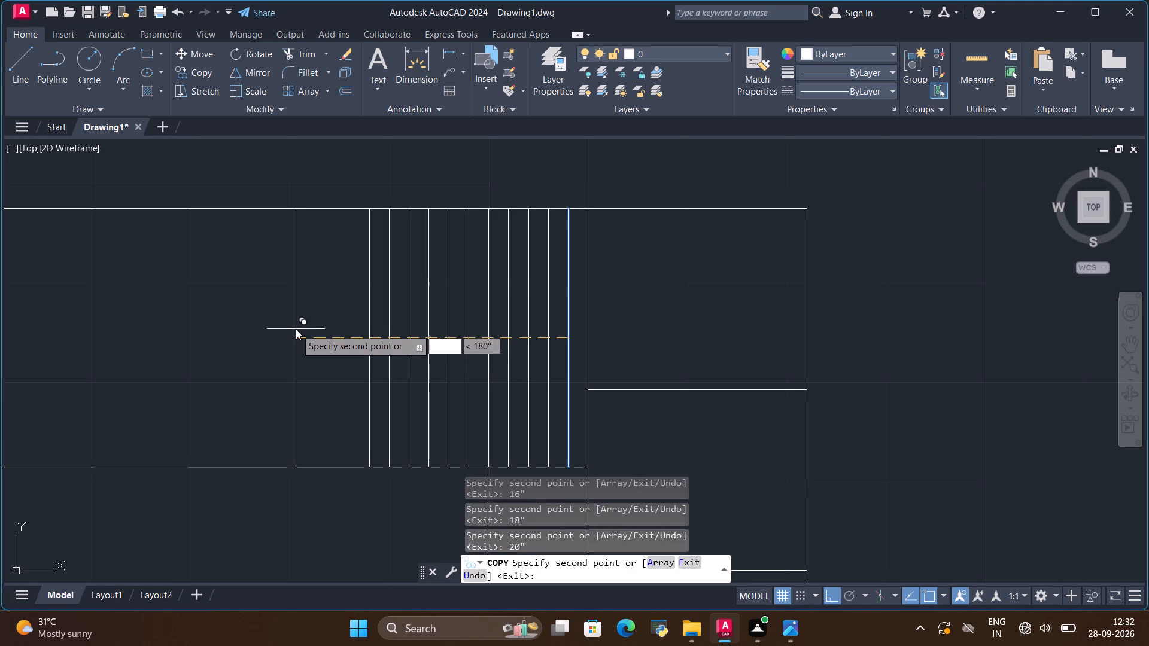
pyautogui.write('22"')
pyautogui.press('Return')
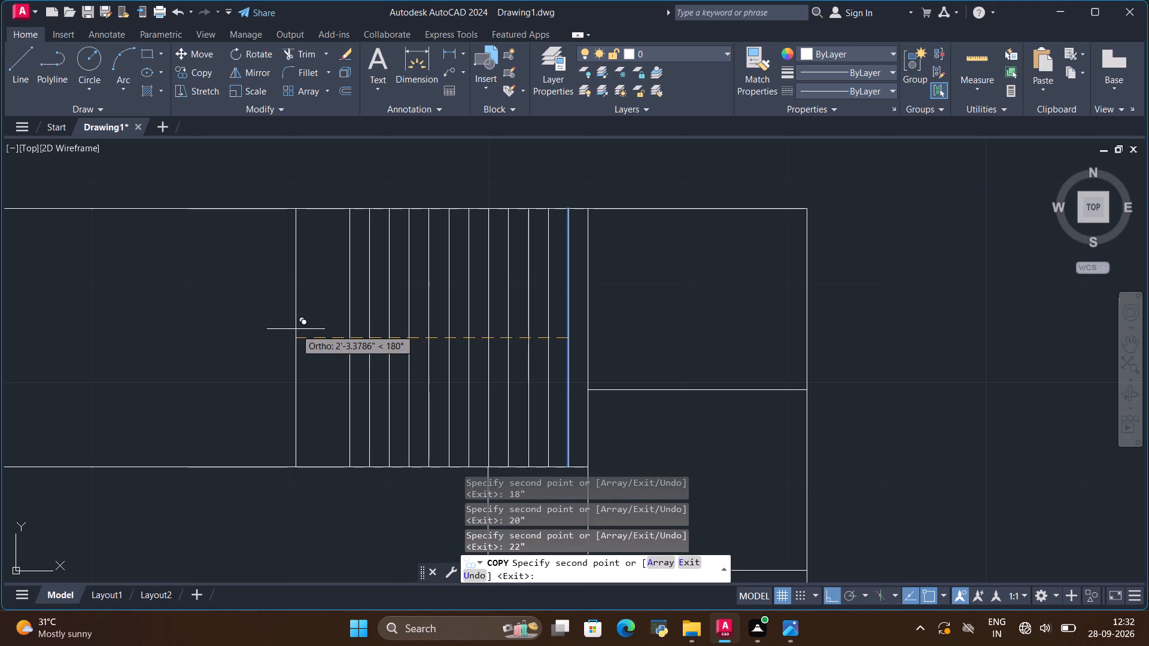
pyautogui.press('BackSpace')
pyautogui.press('BackSpace')
pyautogui.write('24"')
pyautogui.press('Return')
pyautogui.press('BackSpace')
pyautogui.press('BackSpace')
pyautogui.write('26"')
pyautogui.press('Return')
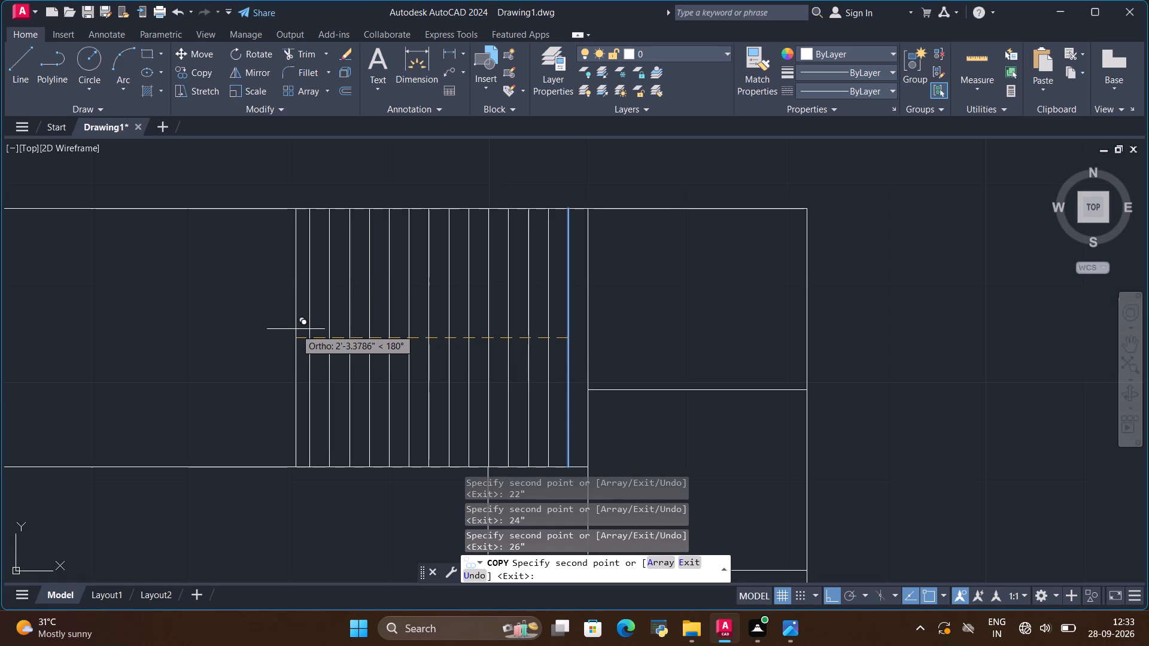
# Add copies of the first flute line at 28", 30" and 32" to its left.
pyautogui.press('BackSpace')
pyautogui.press('BackSpace')
pyautogui.write('28')
pyautogui.hotkey('shift', '"')
pyautogui.press('Return')
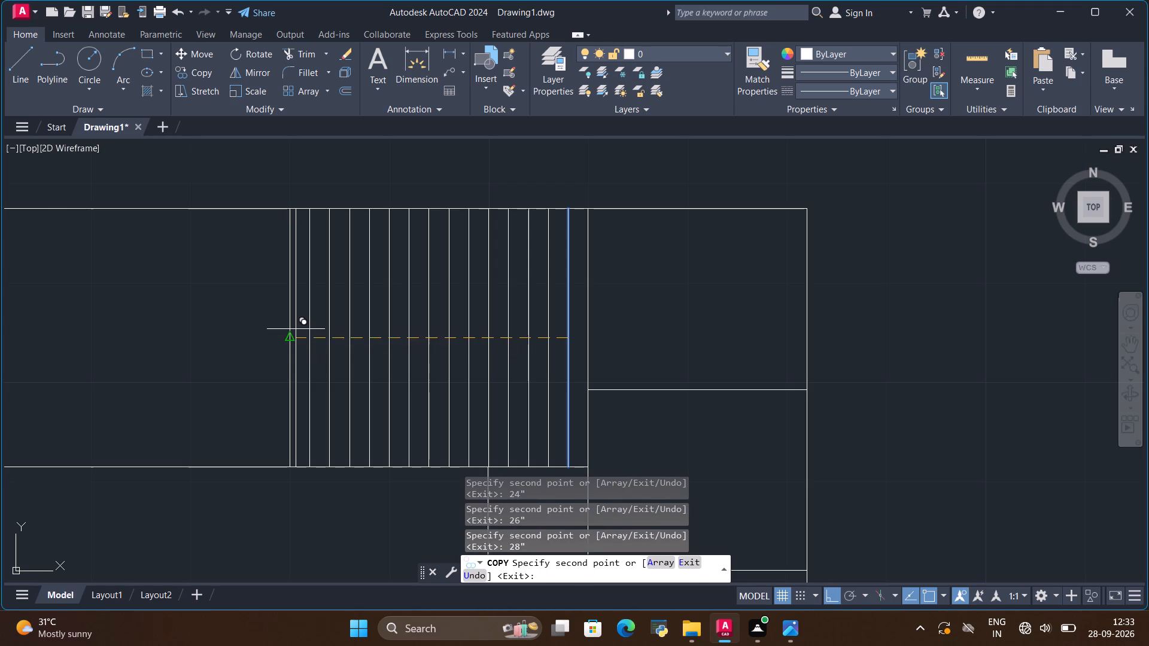
pyautogui.press('BackSpace')
pyautogui.press('BackSpace')
pyautogui.write('30"')
pyautogui.press('Return')
pyautogui.press('BackSpace')
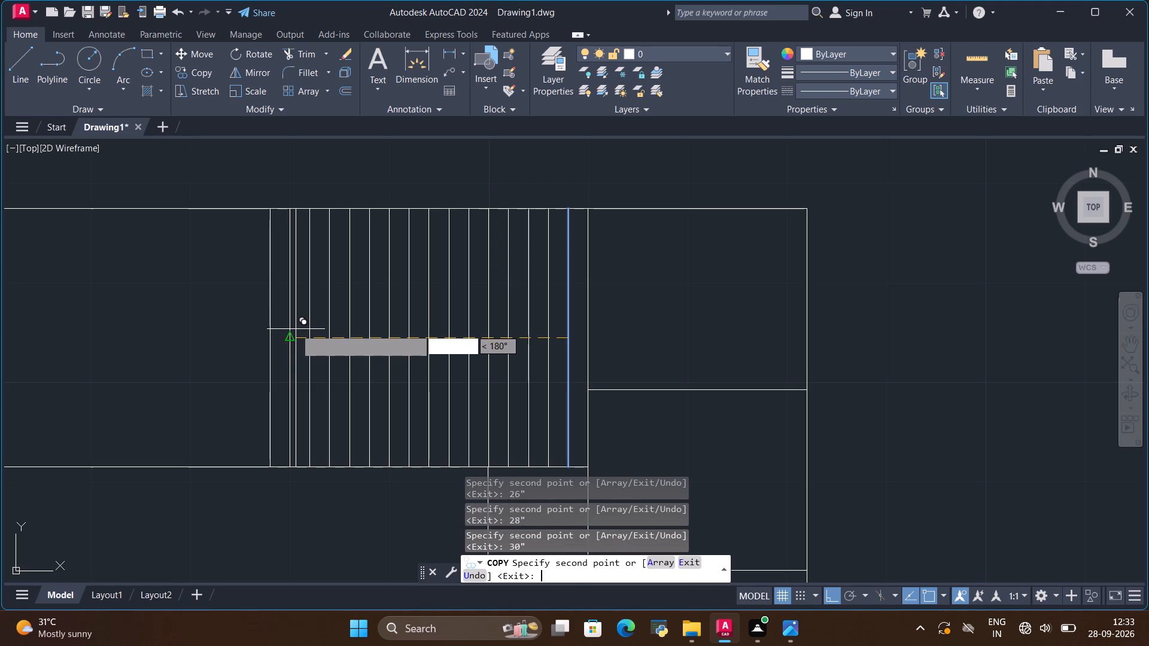
pyautogui.press('BackSpace')
pyautogui.write('32')
pyautogui.hotkey('shift', '"')
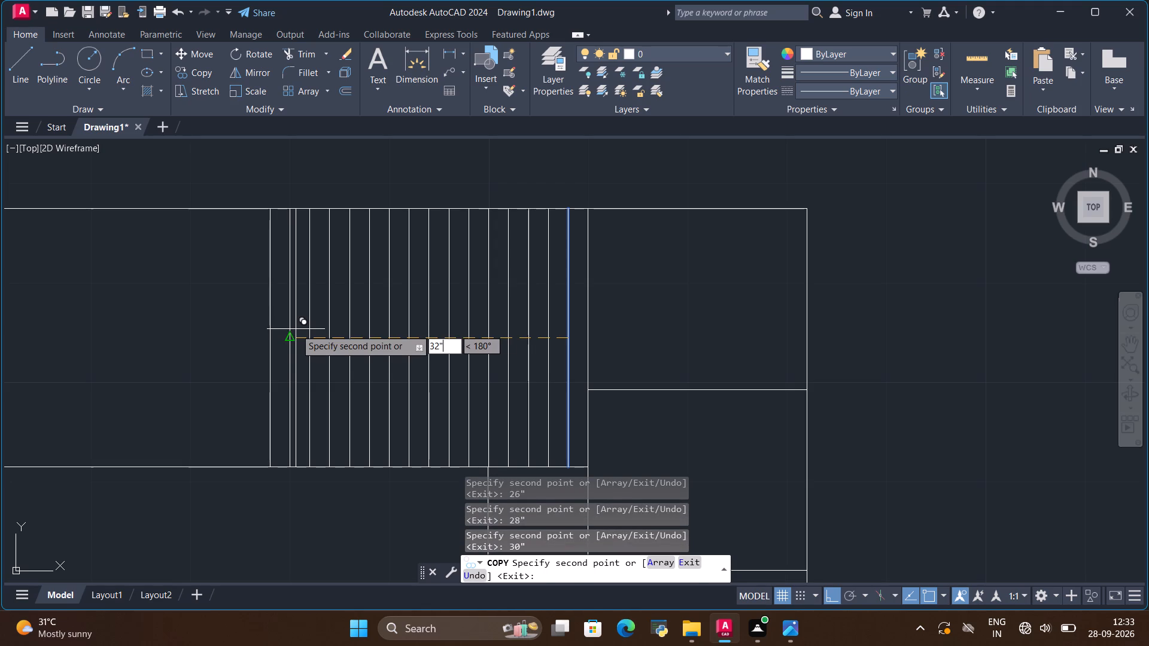
pyautogui.press('Return')
# Place the copies of the first flute line at 34", 36" and 38" to its left and end the copying.
pyautogui.press('BackSpace')
pyautogui.press('BackSpace')
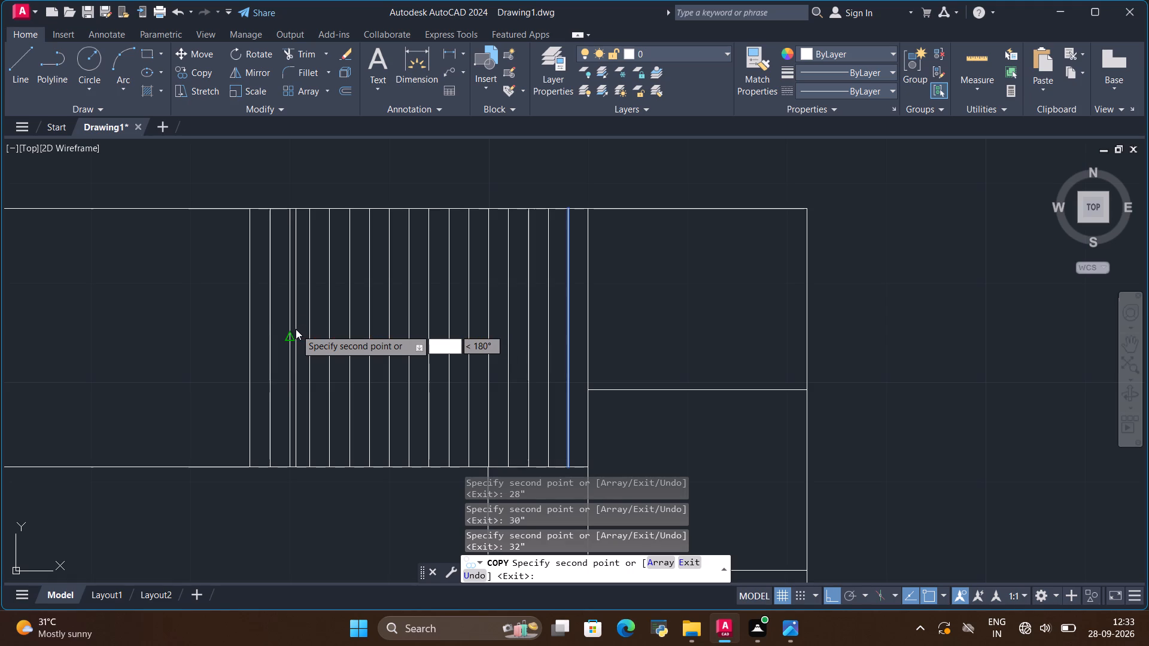
pyautogui.write('34')
pyautogui.hotkey('shift', '"')
pyautogui.press('Return')
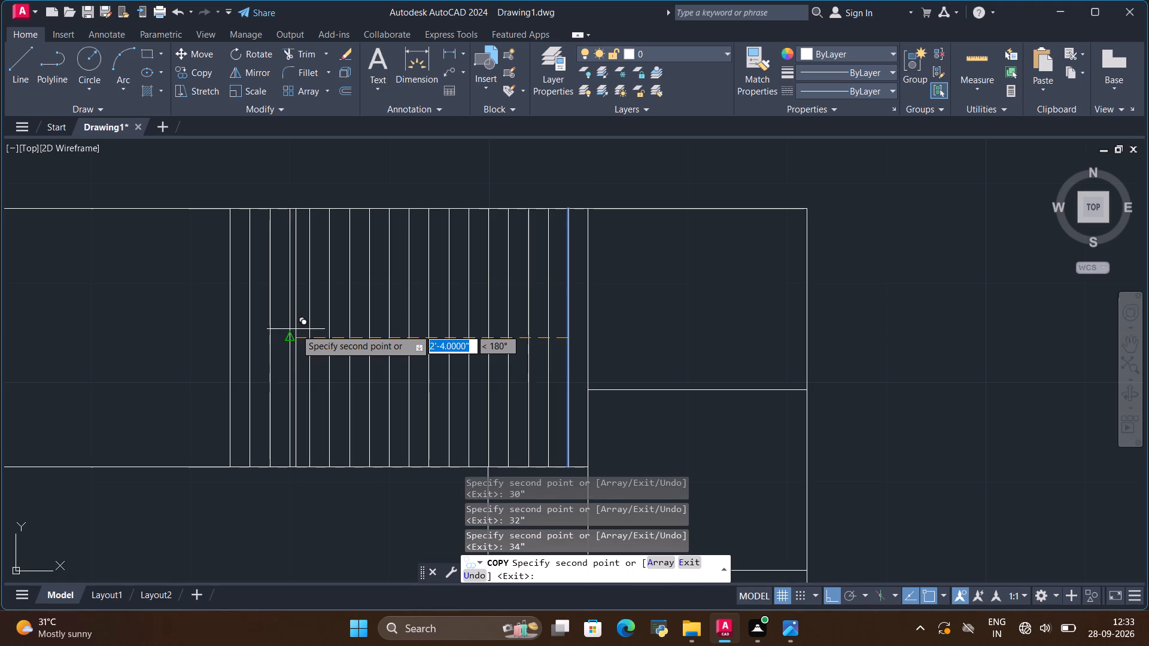
pyautogui.press('BackSpace')
pyautogui.press('BackSpace')
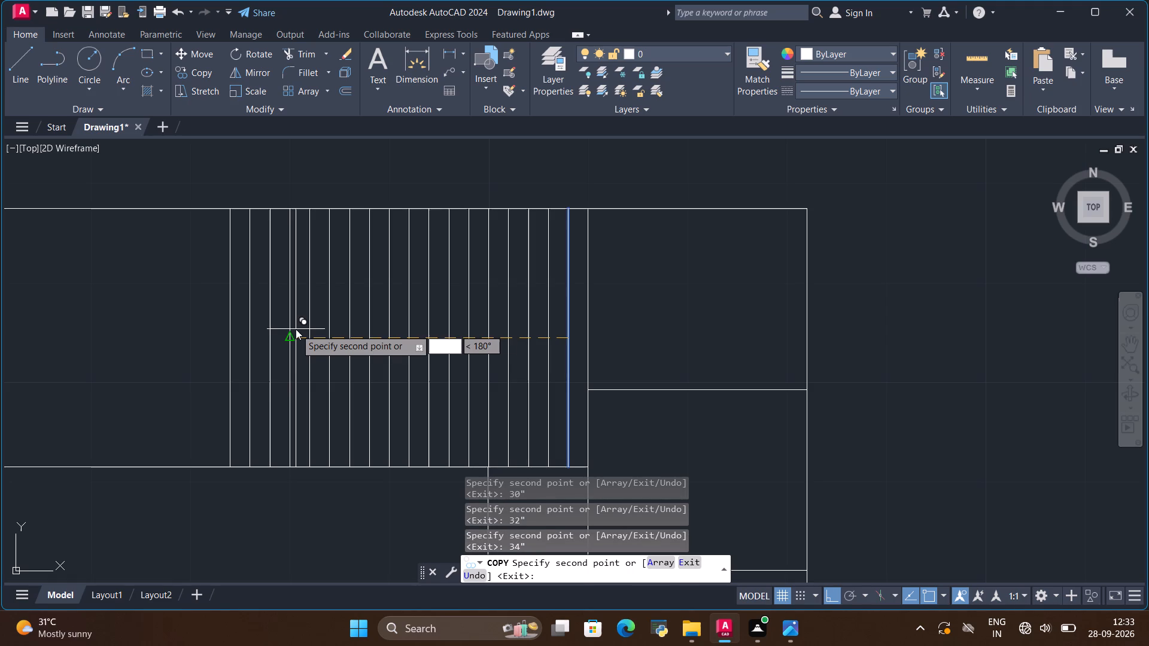
pyautogui.write('36')
pyautogui.hotkey('shift', '"')
pyautogui.press('Return')
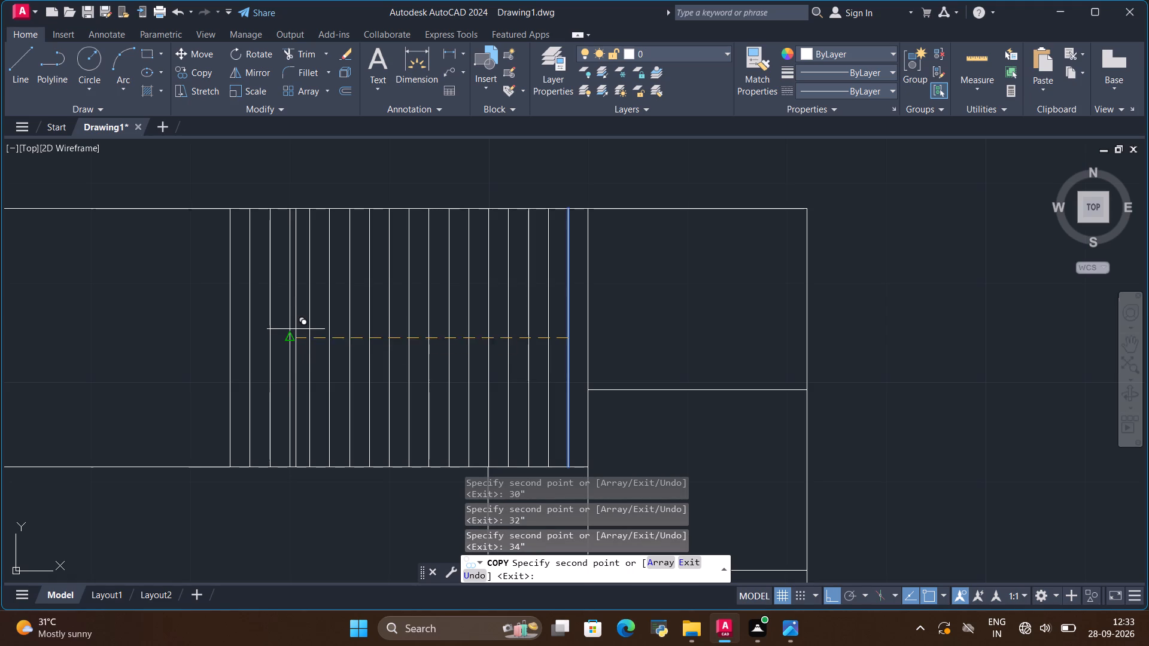
pyautogui.press('BackSpace')
pyautogui.press('BackSpace')
pyautogui.write('38')
pyautogui.hotkey('shift', '"')
pyautogui.press('Return')
pyautogui.press('Return')
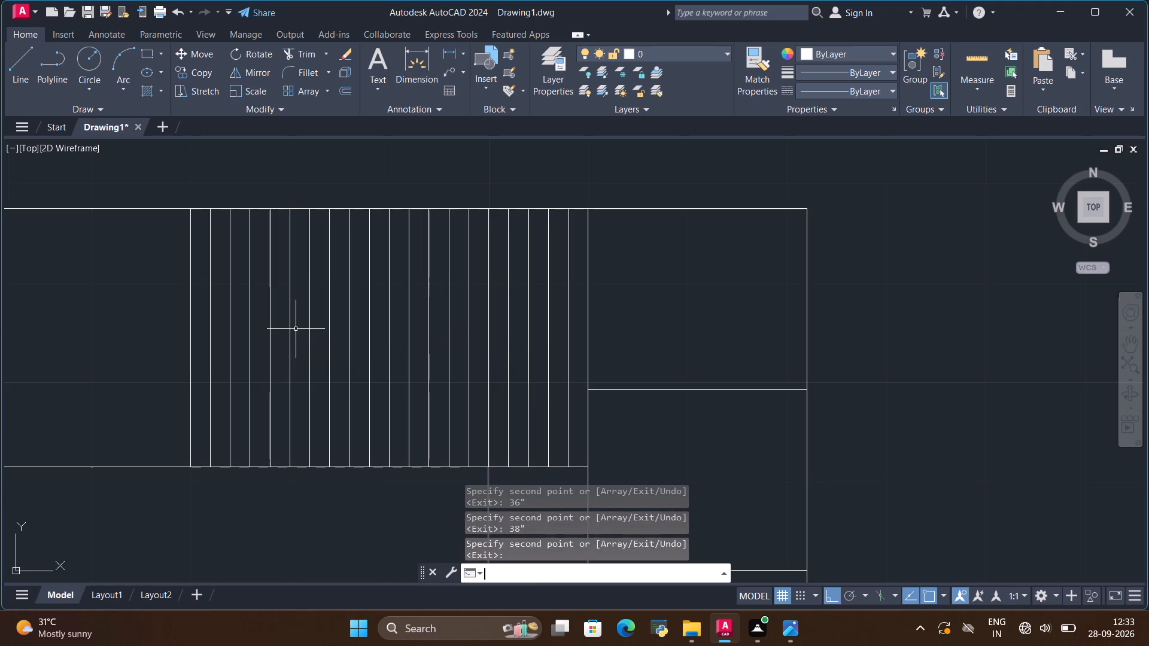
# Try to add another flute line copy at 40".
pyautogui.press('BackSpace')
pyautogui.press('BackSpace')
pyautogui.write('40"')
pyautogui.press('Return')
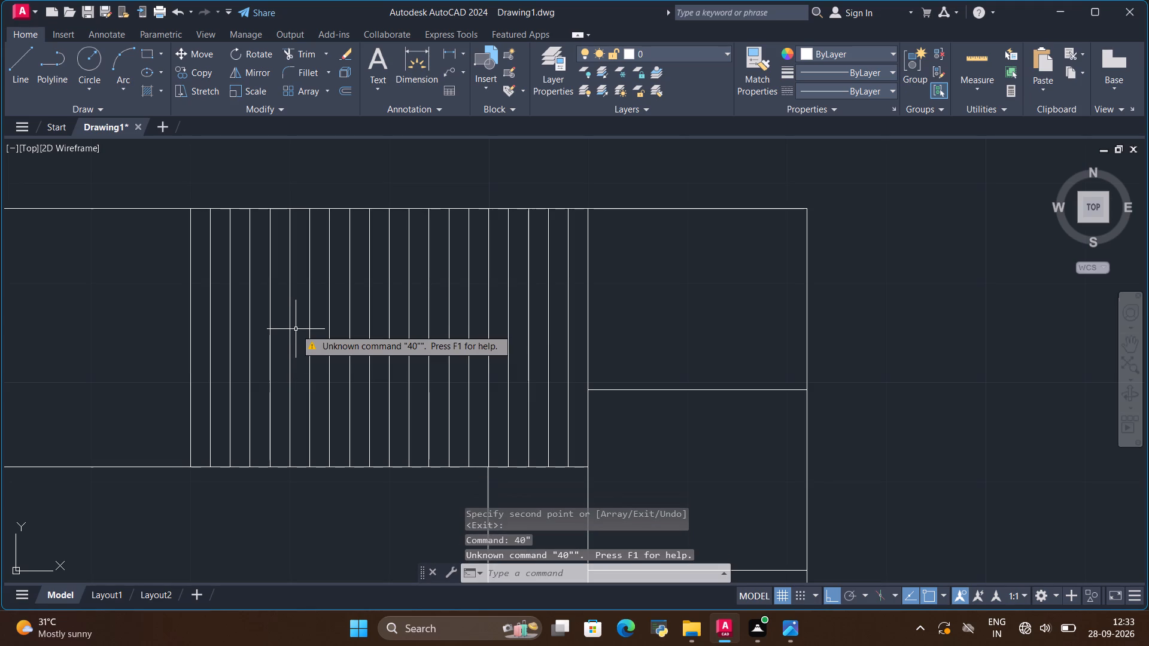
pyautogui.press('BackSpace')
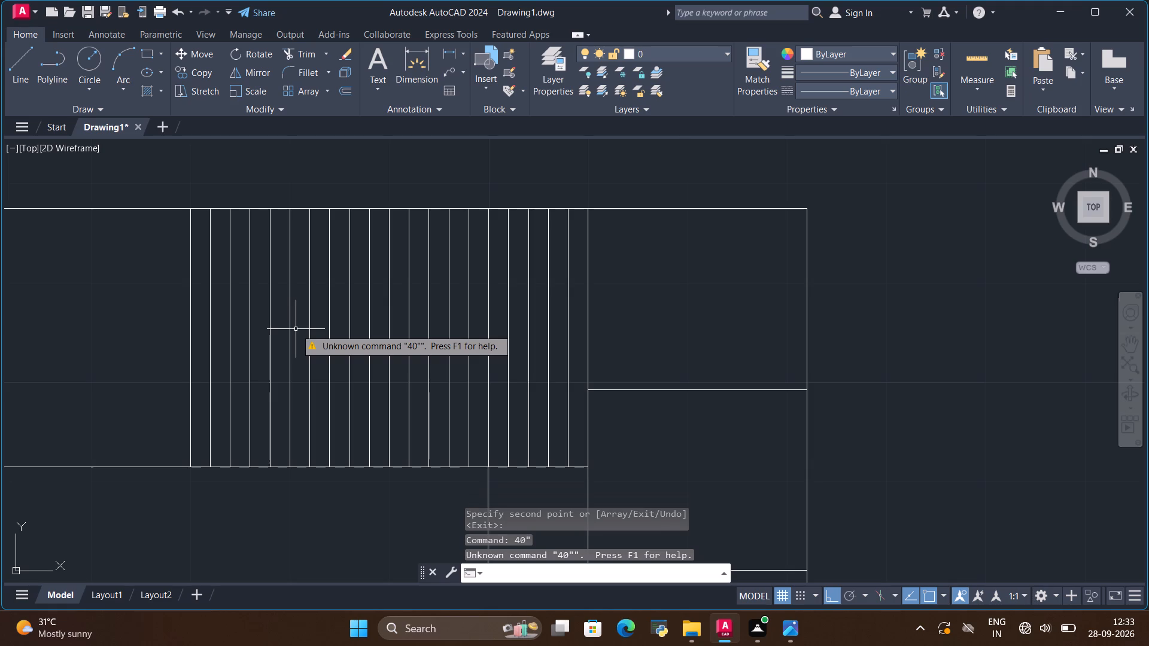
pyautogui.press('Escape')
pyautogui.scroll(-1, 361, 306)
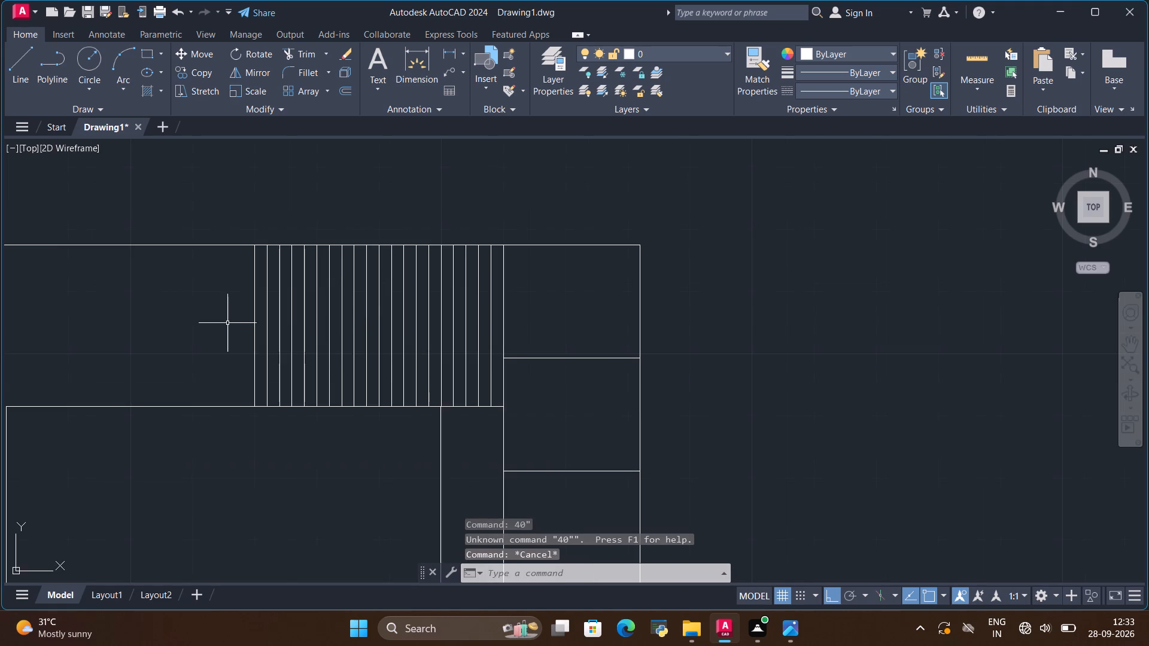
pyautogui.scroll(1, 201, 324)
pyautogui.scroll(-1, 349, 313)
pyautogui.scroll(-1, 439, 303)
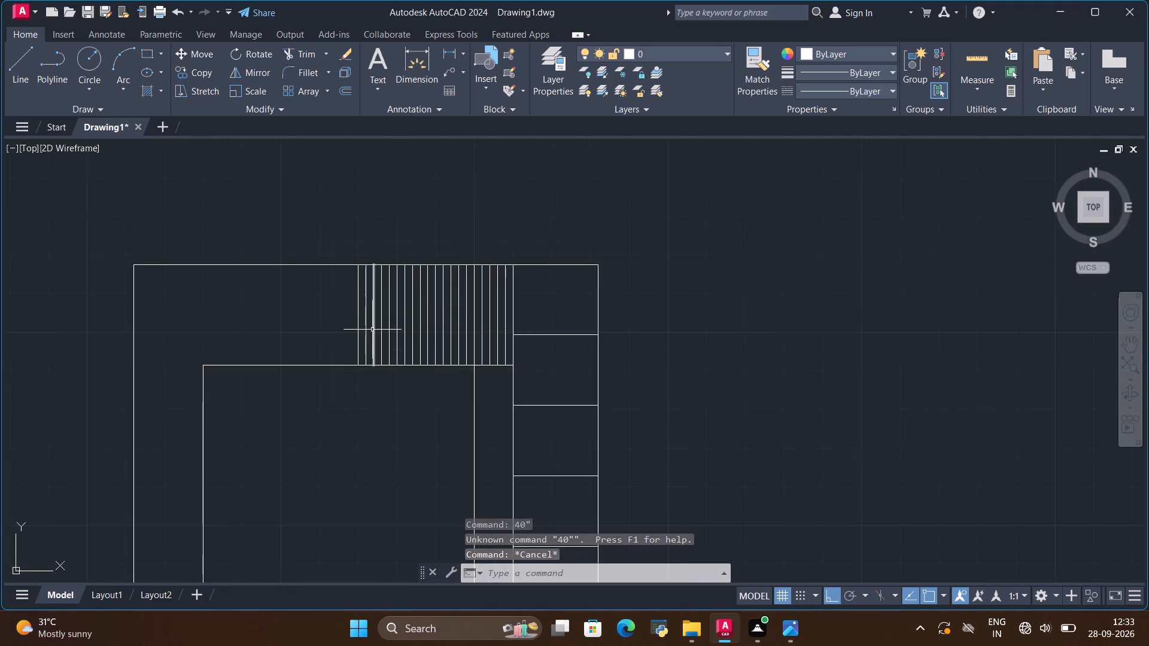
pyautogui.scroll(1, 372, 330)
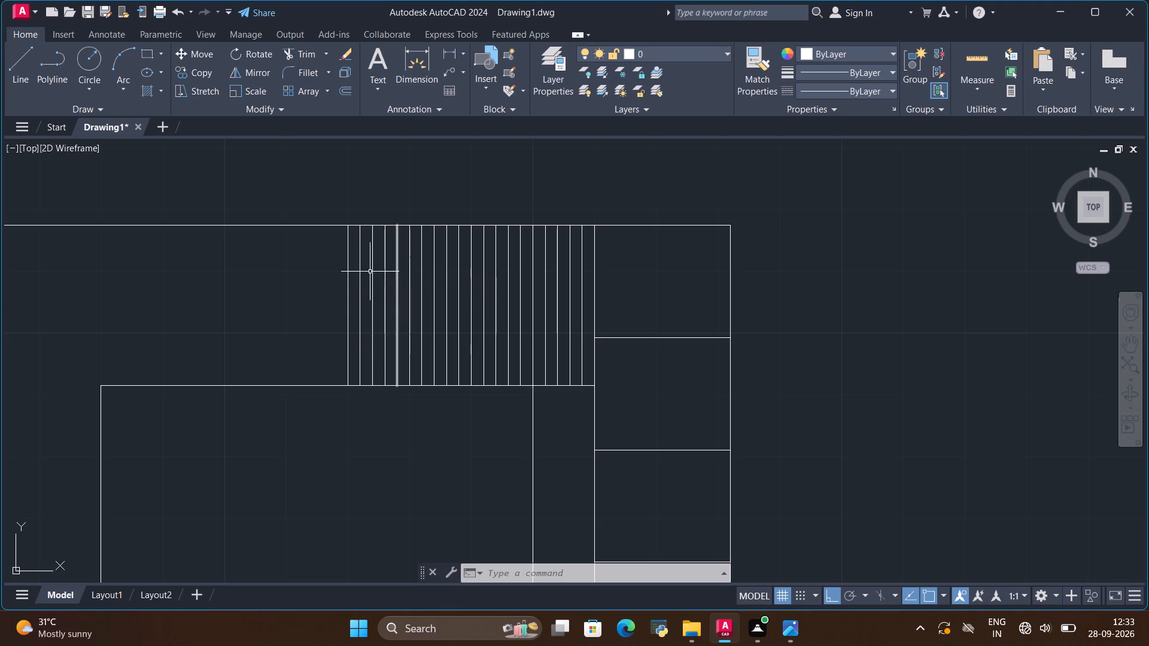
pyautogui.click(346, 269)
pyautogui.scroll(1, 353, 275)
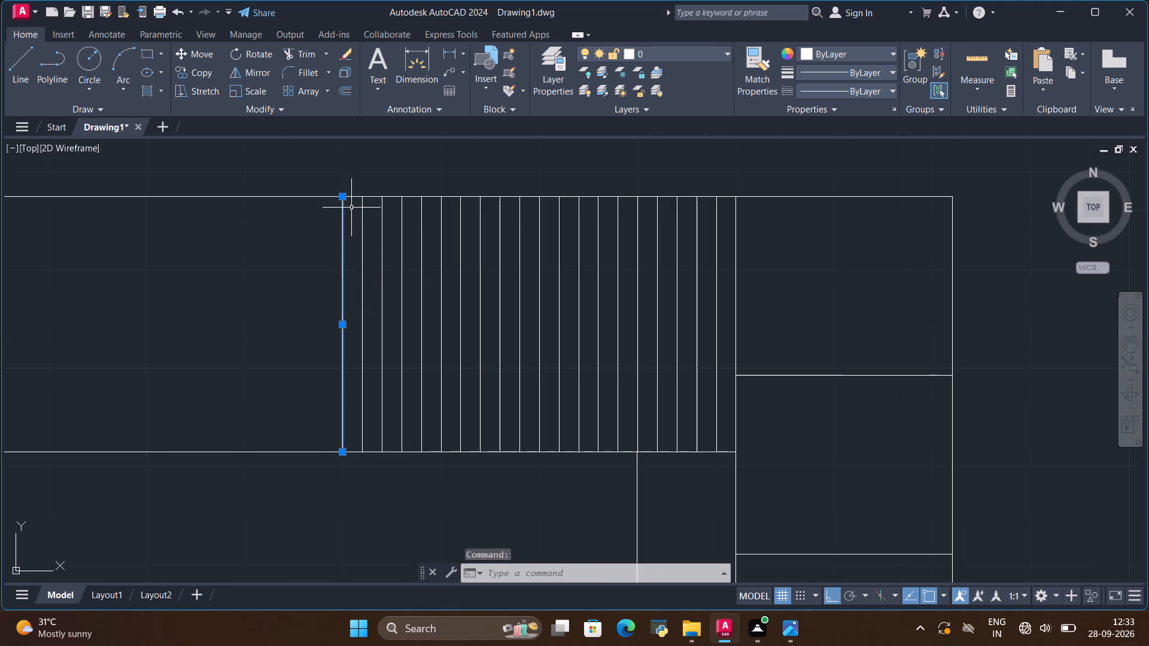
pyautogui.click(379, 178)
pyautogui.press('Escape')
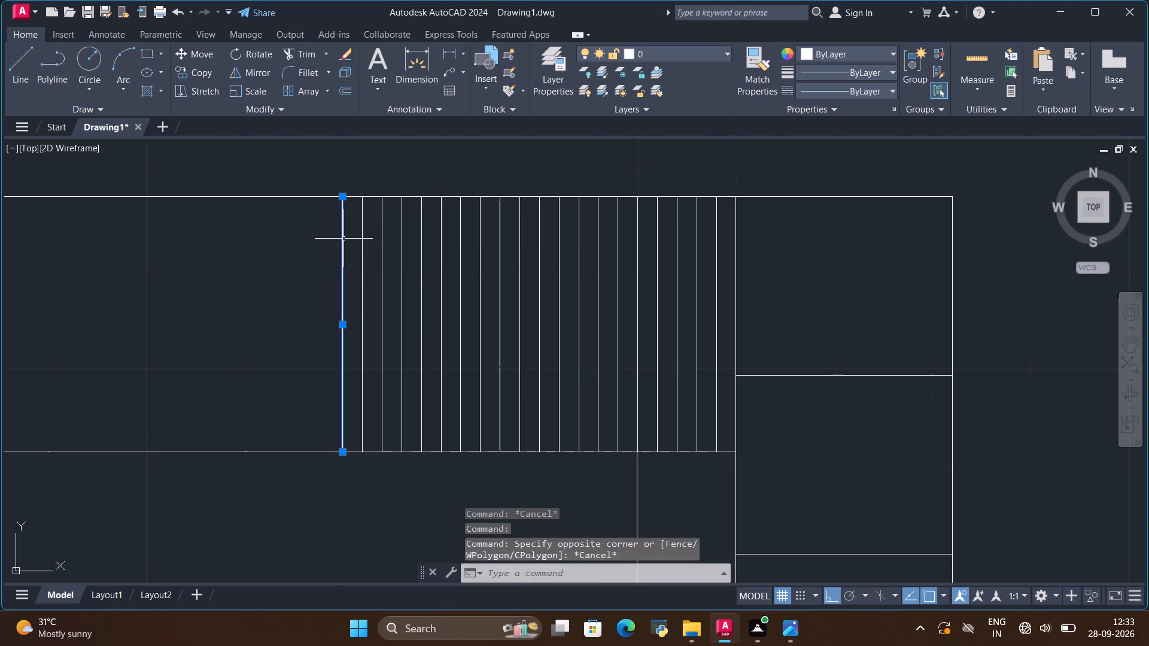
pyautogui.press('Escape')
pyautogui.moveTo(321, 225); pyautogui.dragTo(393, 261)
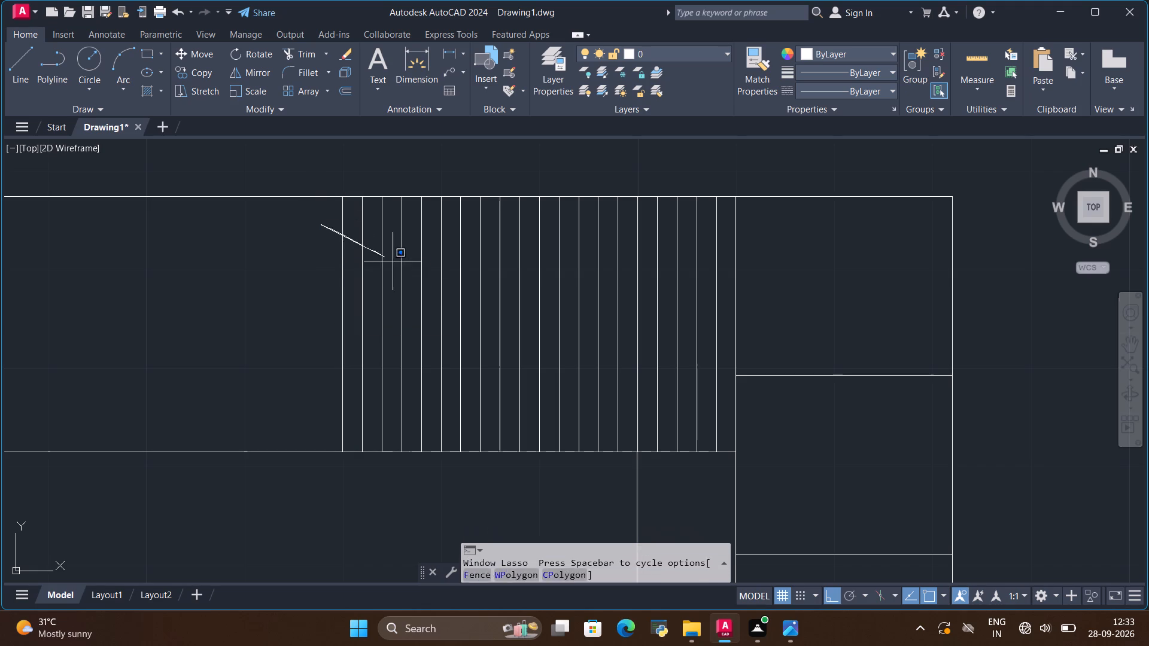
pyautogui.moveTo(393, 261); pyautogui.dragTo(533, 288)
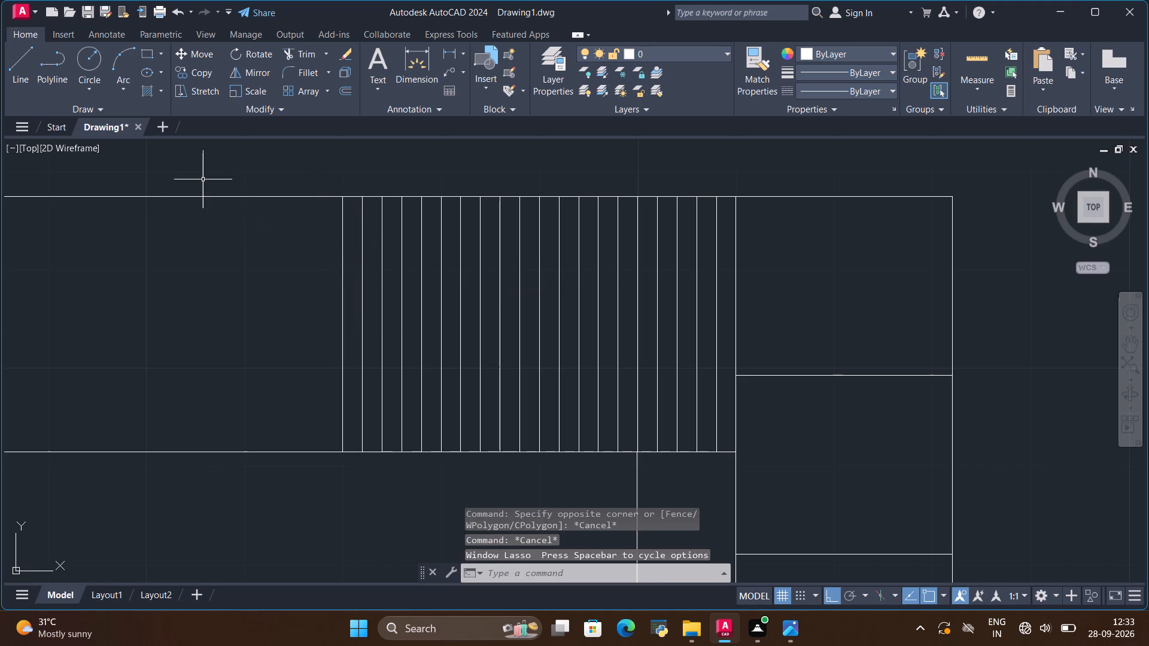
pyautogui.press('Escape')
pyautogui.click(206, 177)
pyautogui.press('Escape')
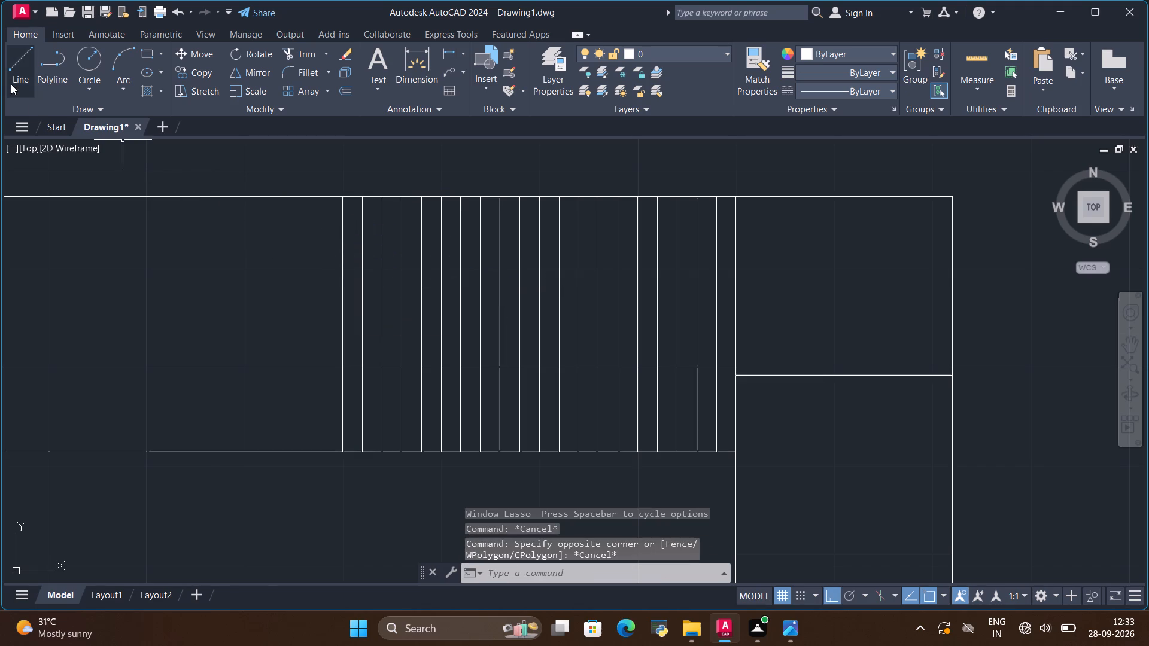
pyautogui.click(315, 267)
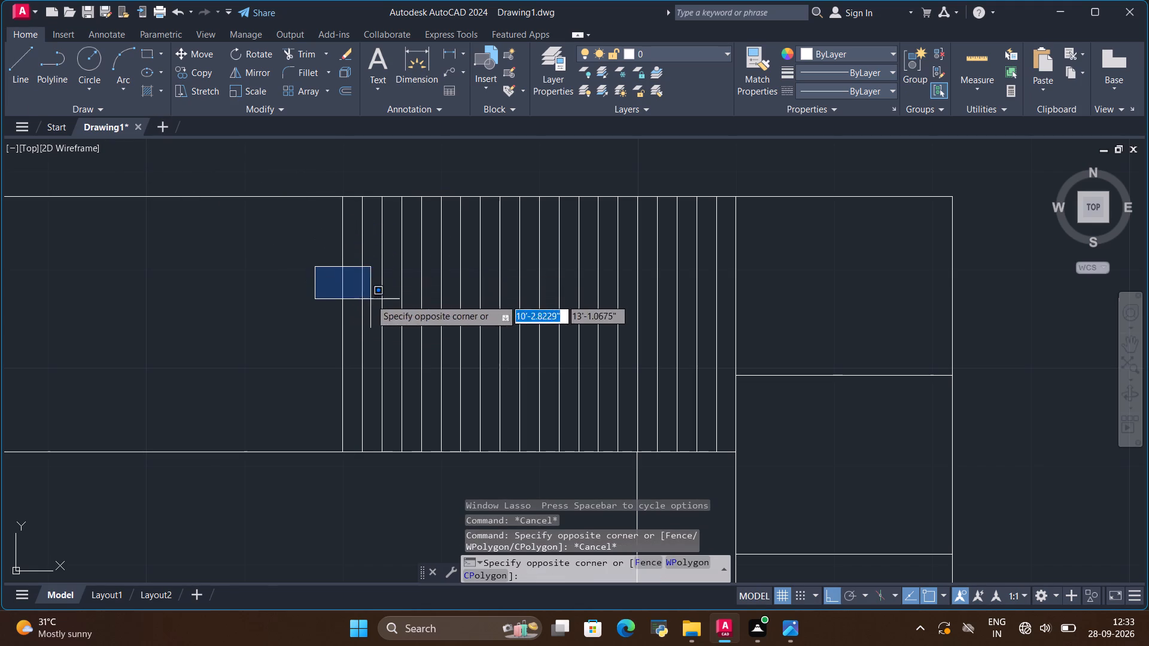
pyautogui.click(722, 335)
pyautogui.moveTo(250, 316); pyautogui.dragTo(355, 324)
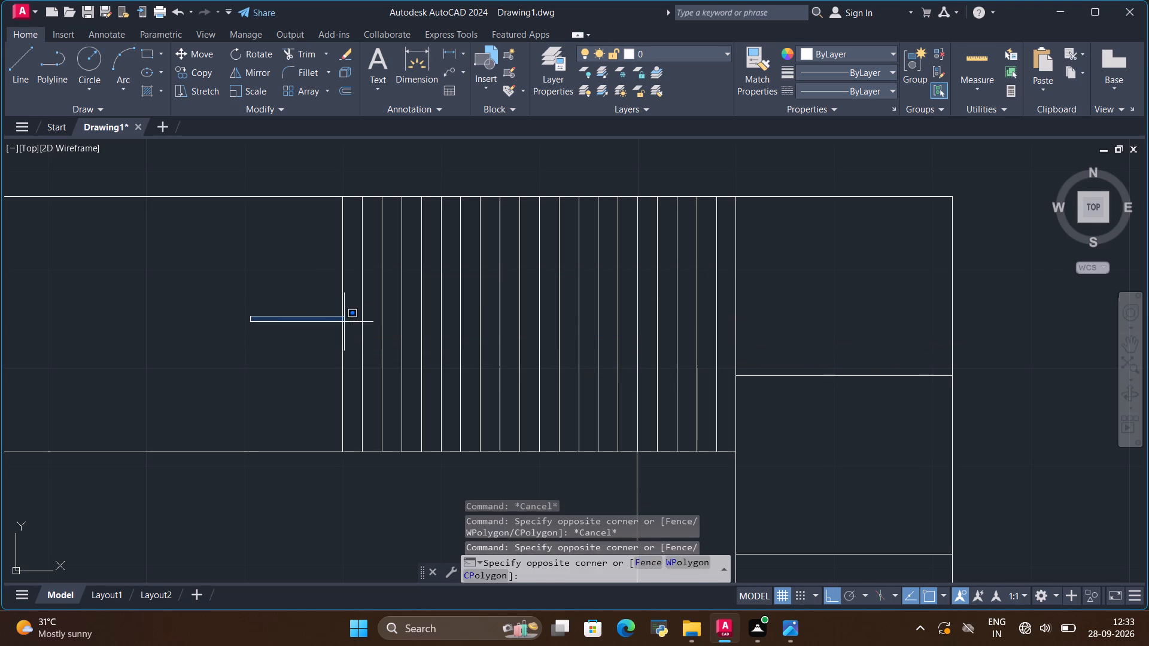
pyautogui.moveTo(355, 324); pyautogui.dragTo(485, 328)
# Copy the eleven leftmost flute lines from the set's last line so the new set ends on its leftmost flute.
pyautogui.click(355, 320)
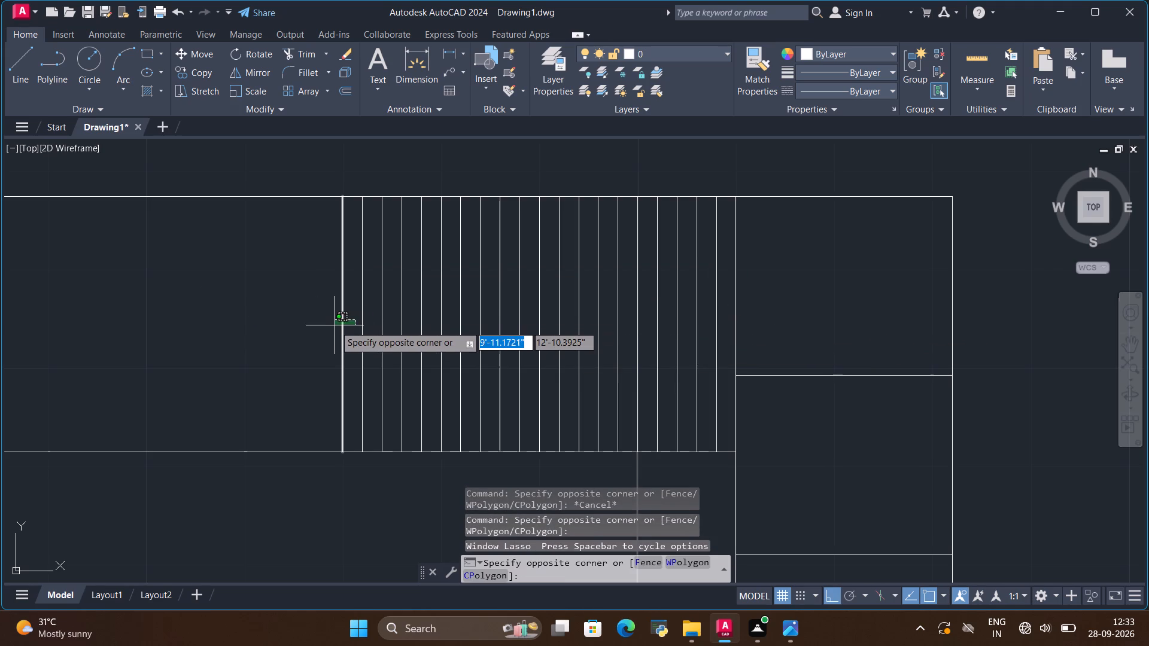
pyautogui.click(339, 322)
pyautogui.keyDown('ctrl'); pyautogui.click(363, 318); pyautogui.keyUp('ctrl')
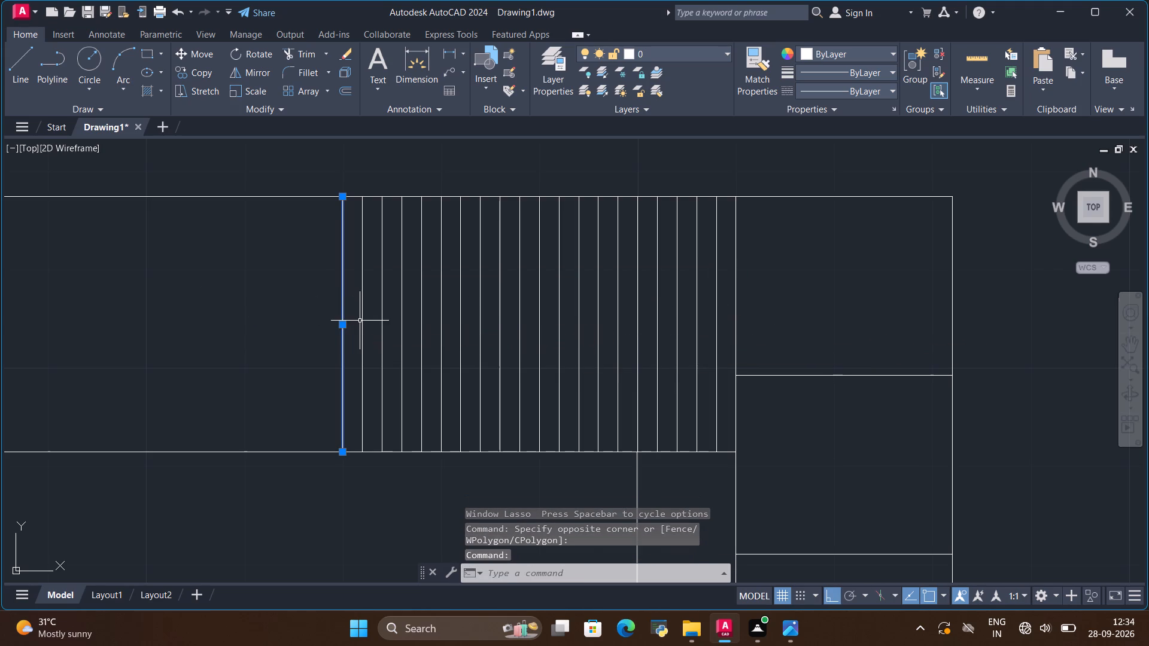
pyautogui.keyDown('ctrl'); pyautogui.click(360, 321); pyautogui.keyUp('ctrl')
pyautogui.keyDown('ctrl'); pyautogui.click(362, 324); pyautogui.keyUp('ctrl')
pyautogui.click(363, 330)
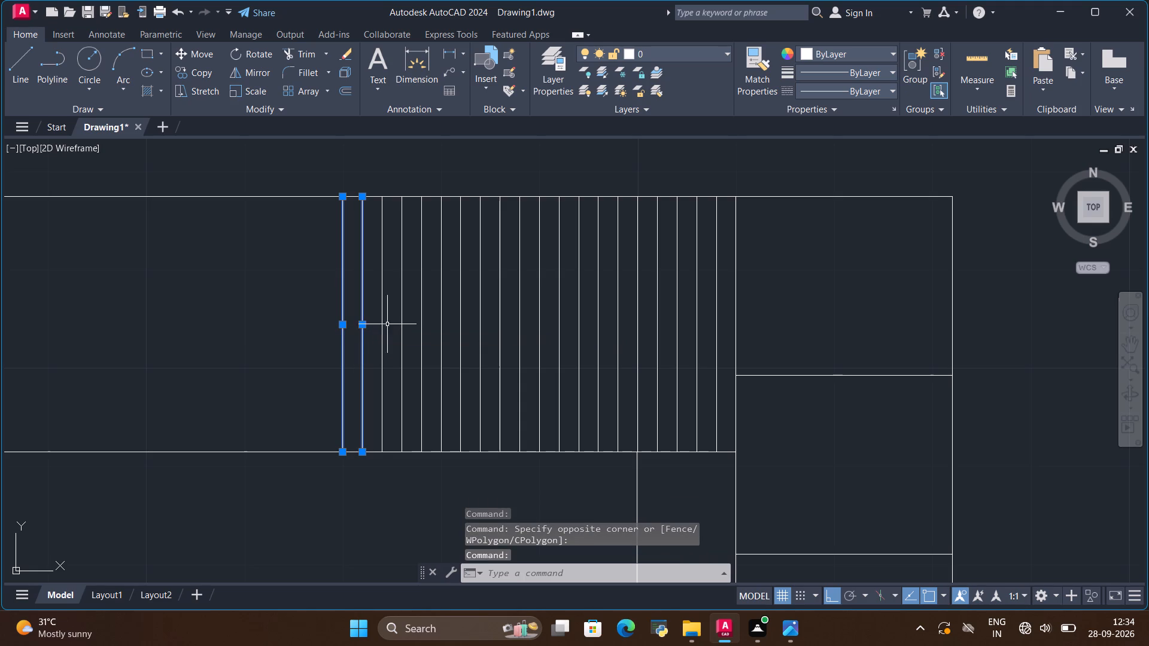
pyautogui.click(382, 326)
pyautogui.click(402, 325)
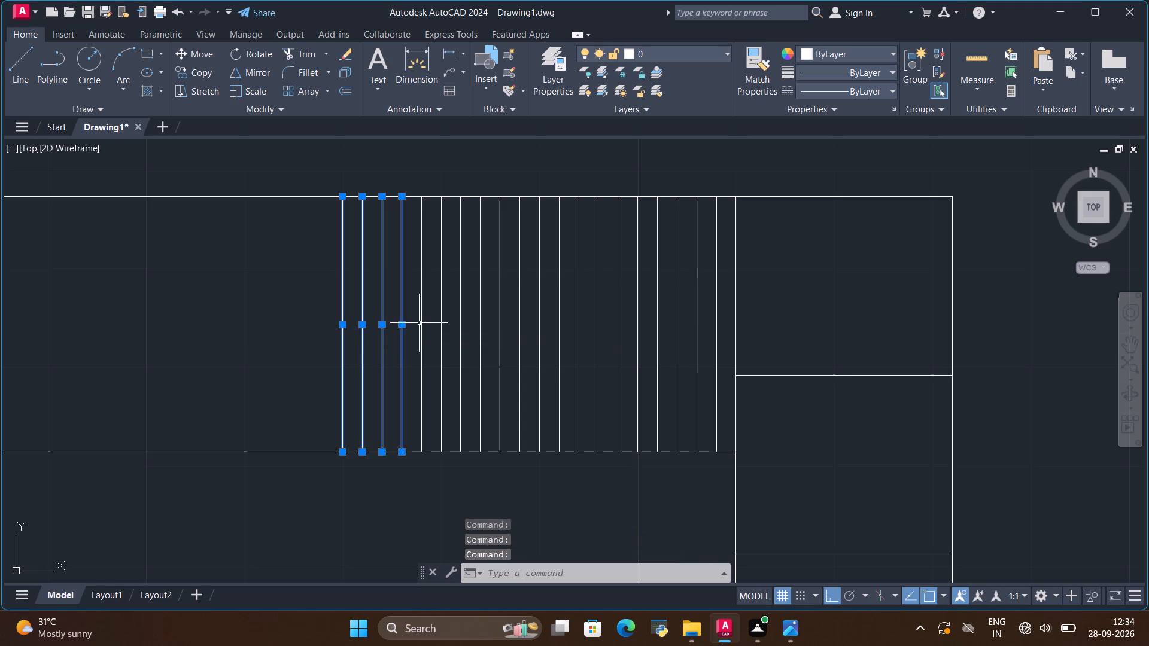
pyautogui.click(420, 323)
pyautogui.click(446, 307)
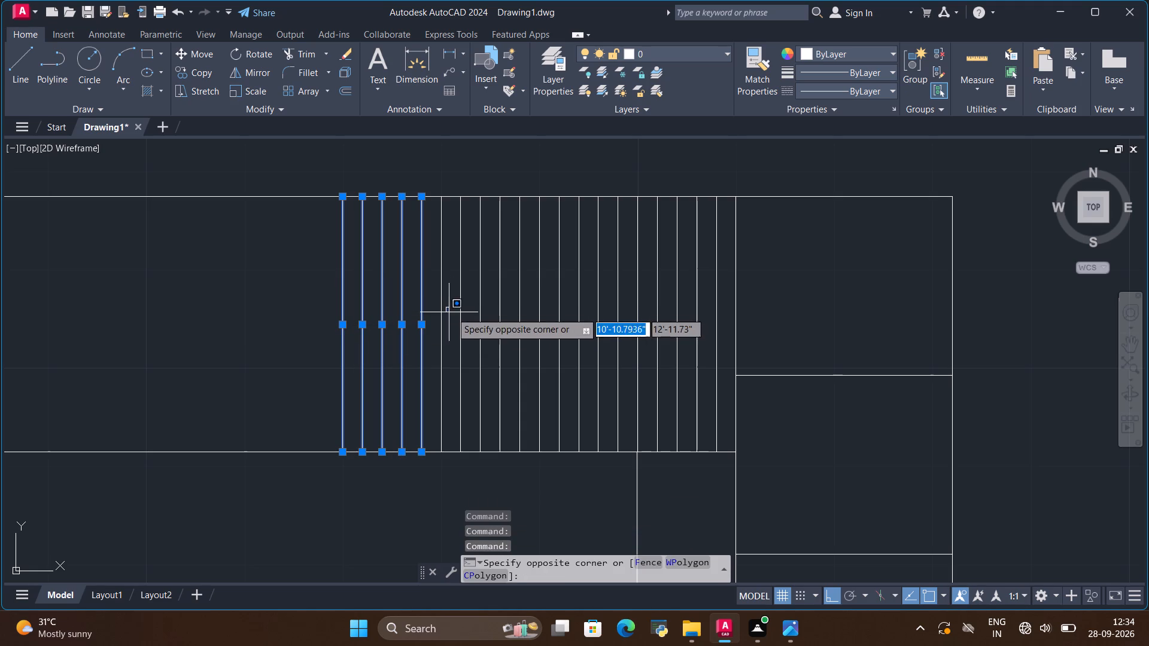
pyautogui.click(434, 315)
pyautogui.click(456, 307)
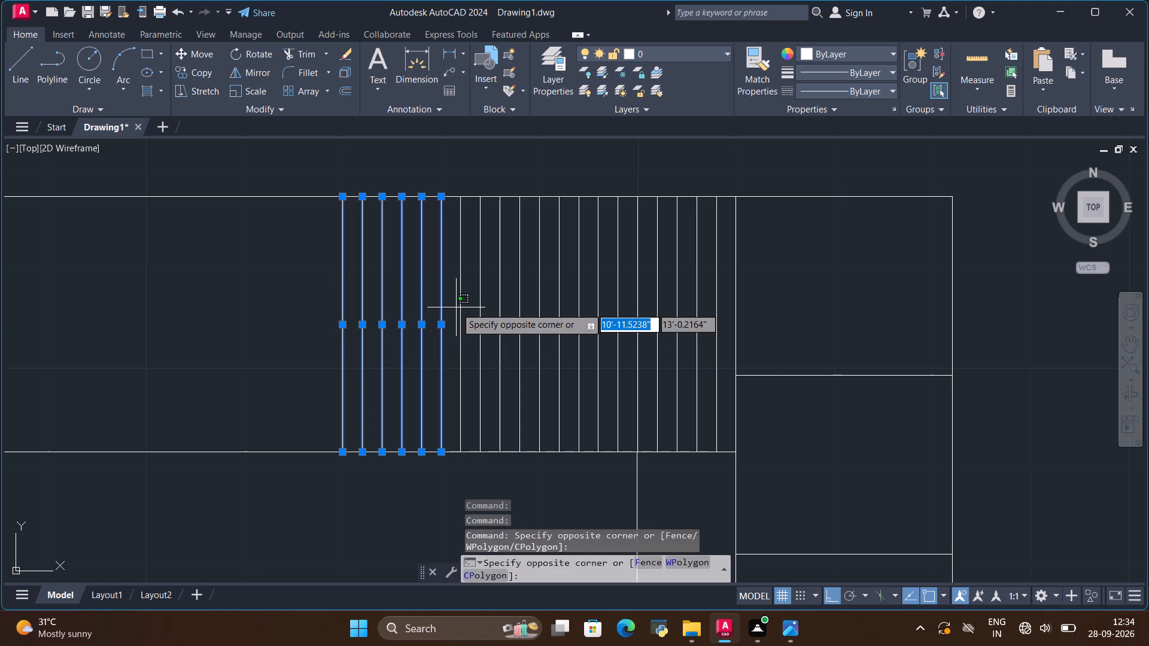
pyautogui.click(459, 303)
pyautogui.click(459, 306)
pyautogui.click(484, 309)
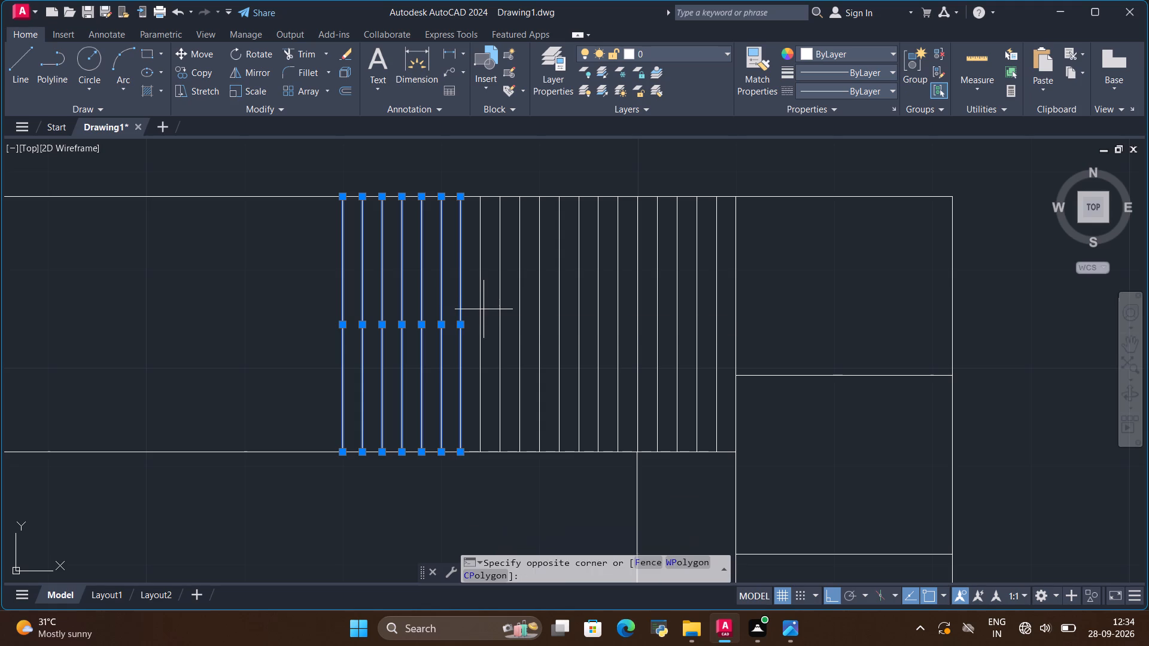
pyautogui.click(480, 312)
pyautogui.click(498, 305)
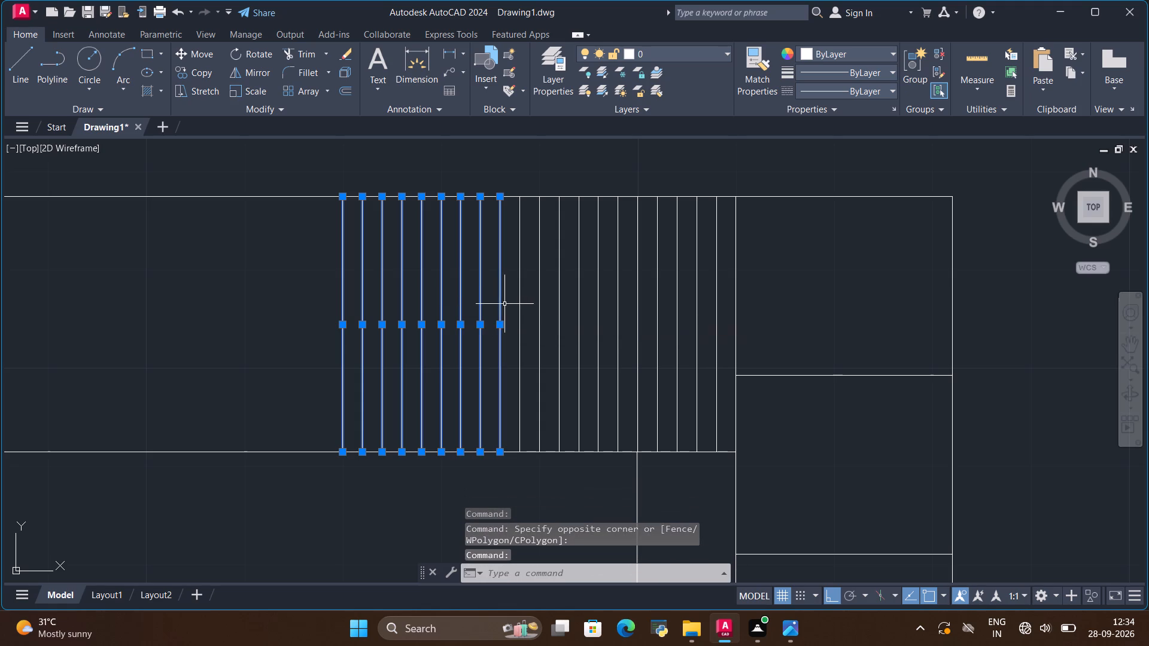
pyautogui.click(522, 302)
pyautogui.click(518, 306)
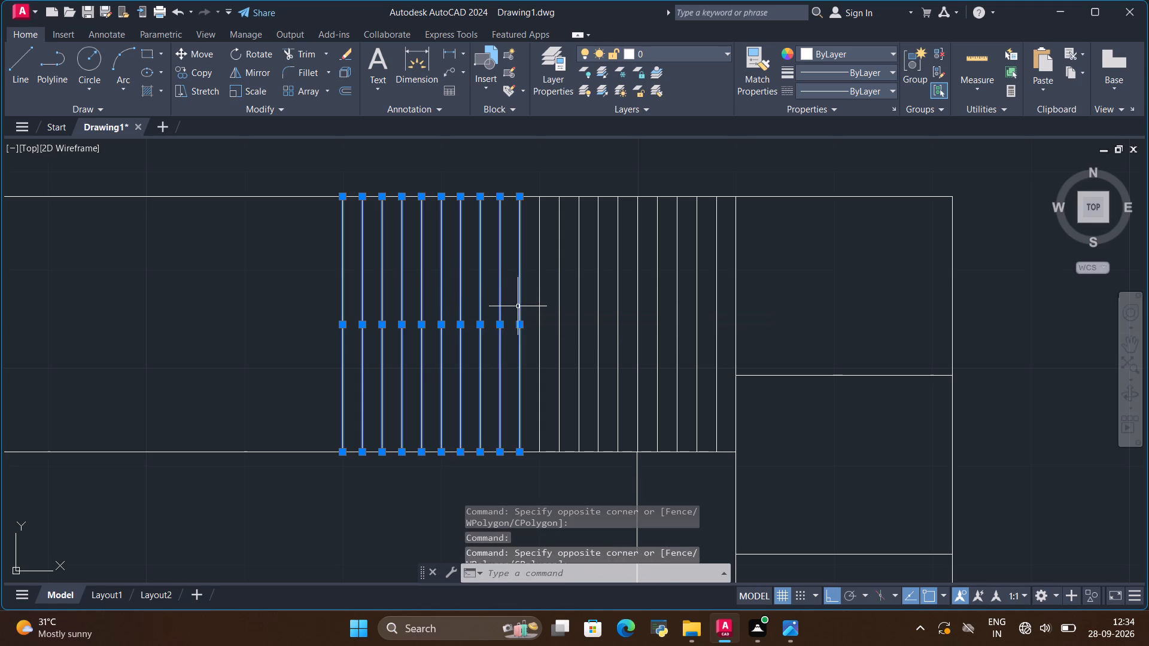
pyautogui.click(541, 300)
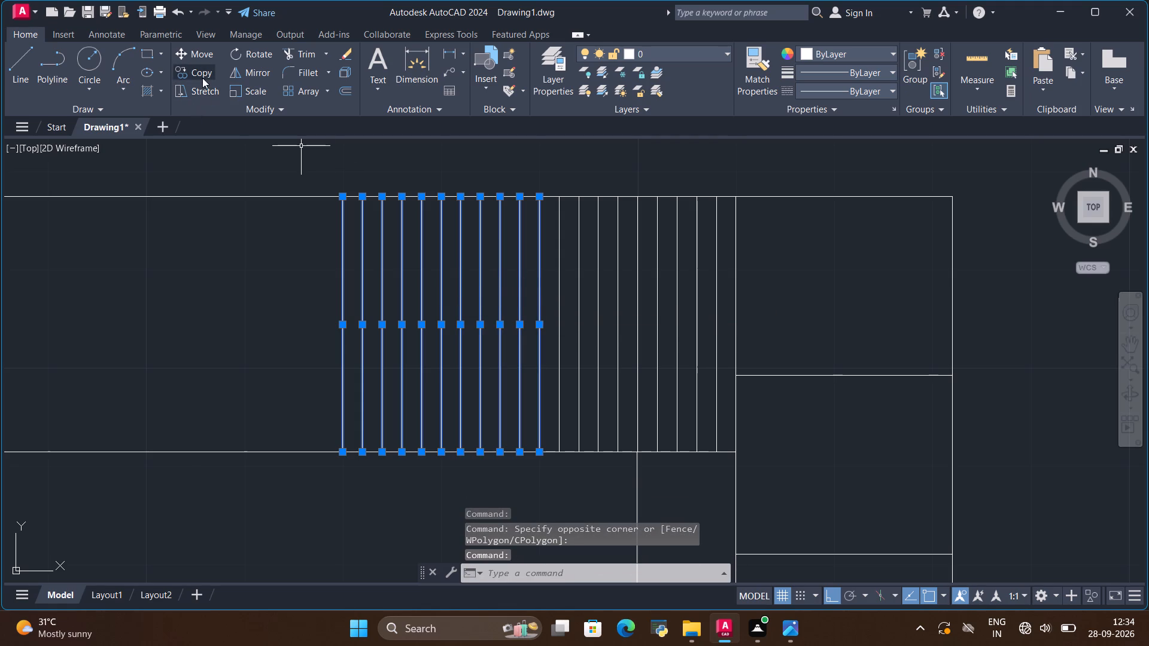
pyautogui.scroll(-2, 421, 246)
pyautogui.scroll(1, 397, 258)
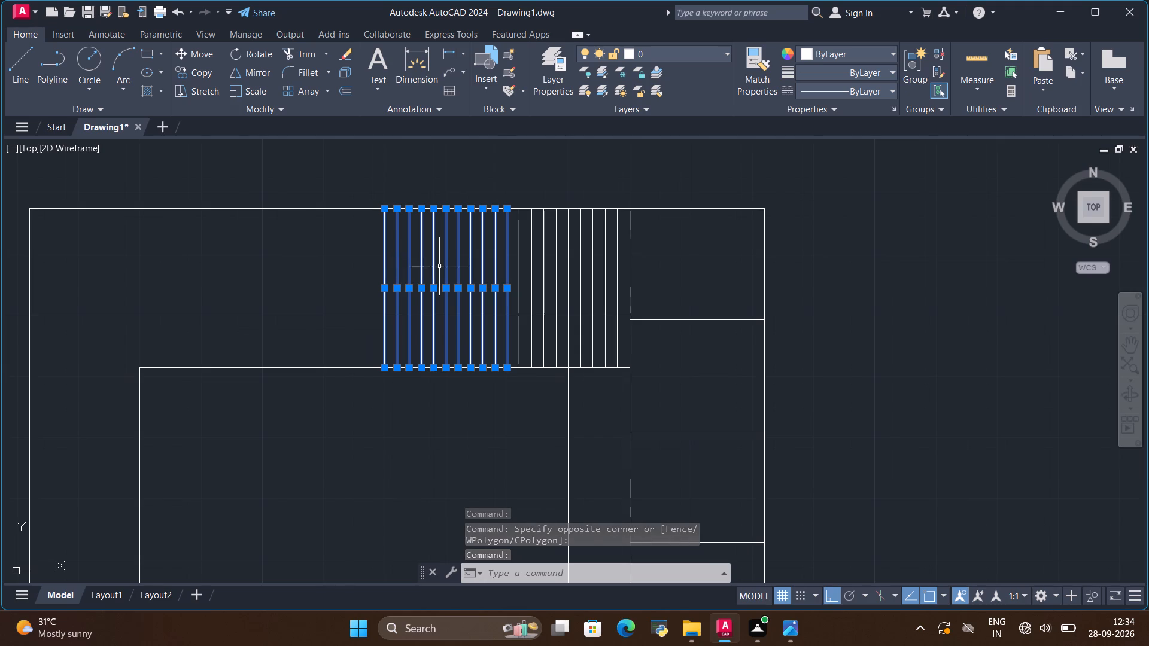
pyautogui.click(207, 72)
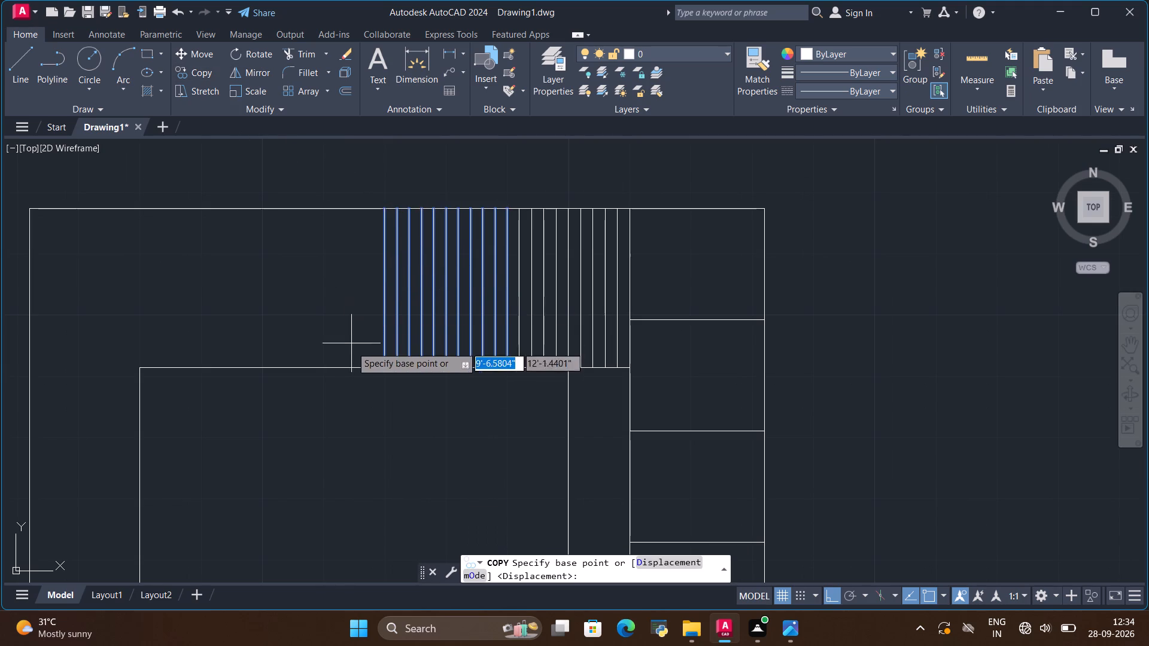
pyautogui.scroll(2, 351, 347)
pyautogui.scroll(-1, 545, 394)
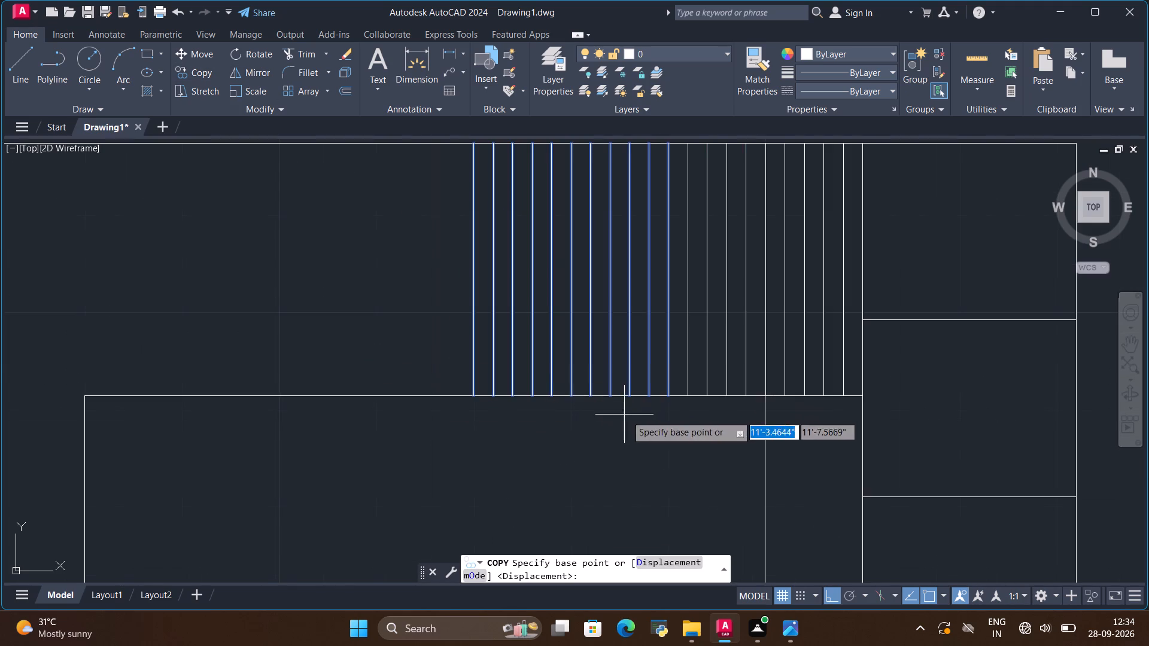
pyautogui.scroll(2, 716, 417)
pyautogui.click(535, 363)
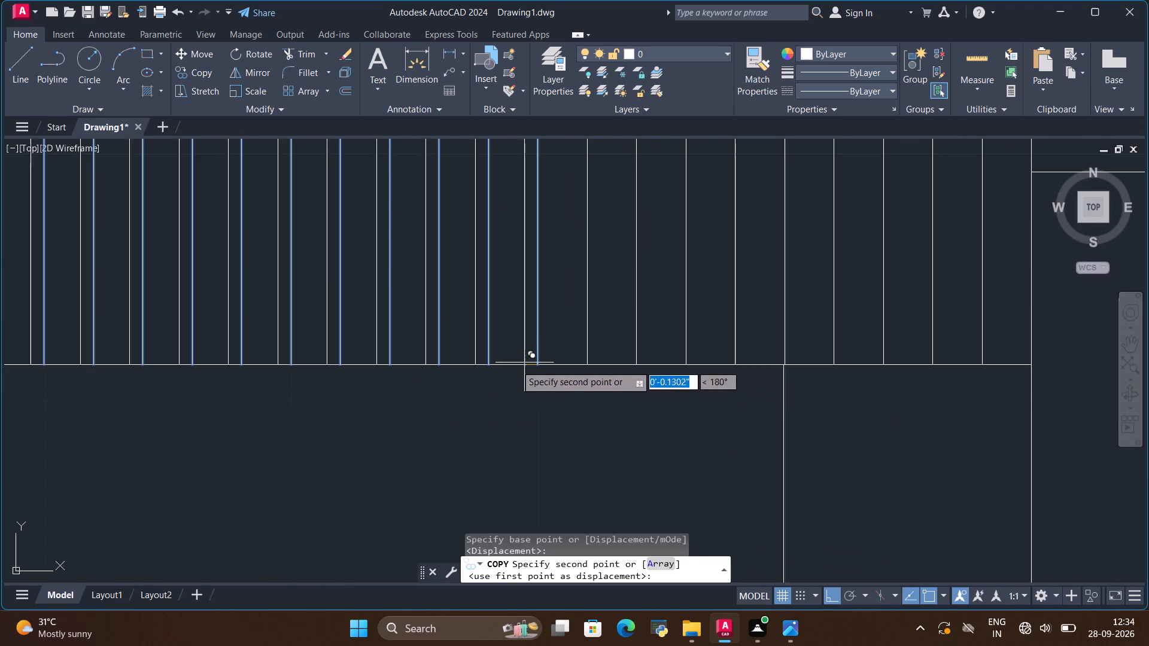
pyautogui.scroll(-3, 621, 386)
pyautogui.scroll(2, 378, 371)
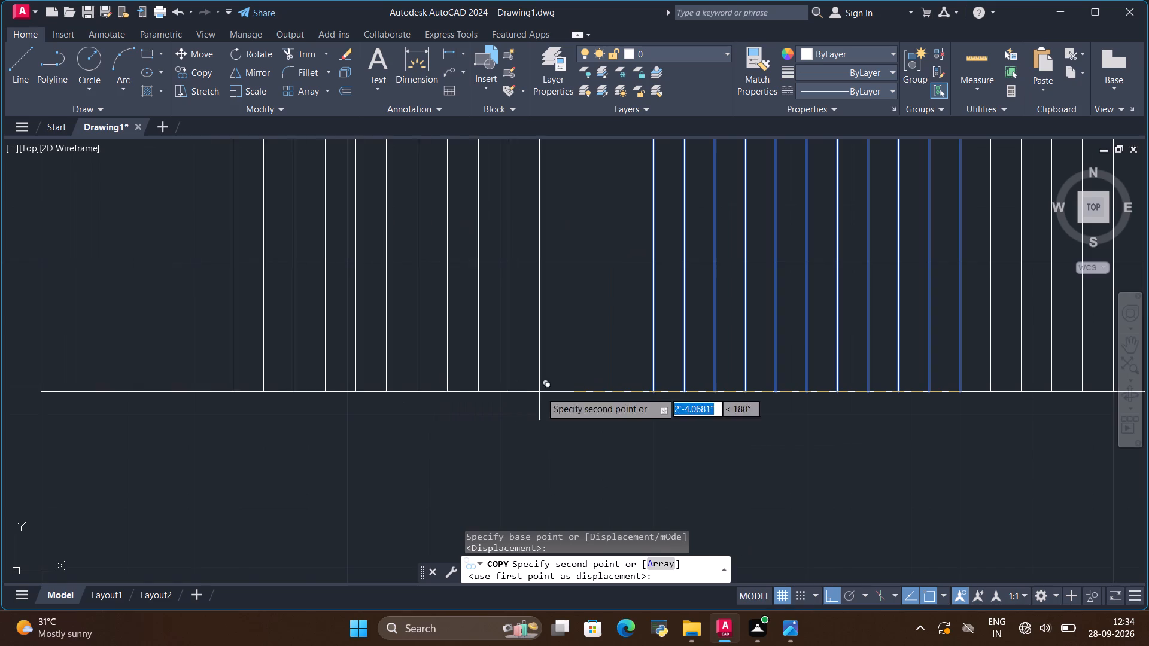
pyautogui.click(651, 391)
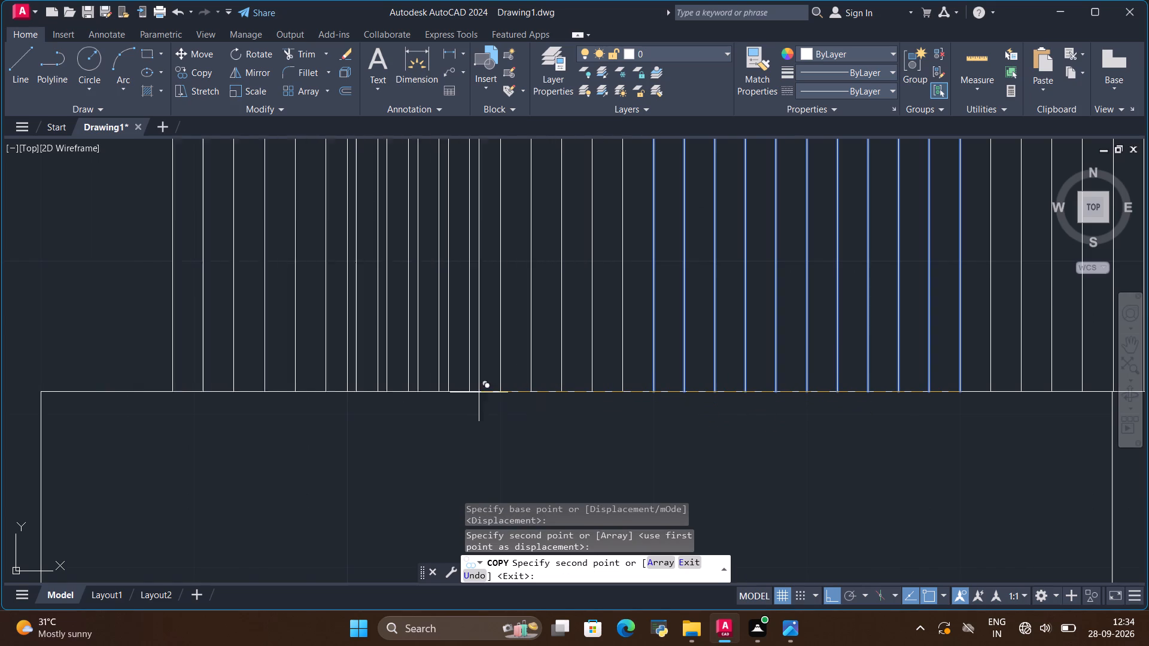
# Place three more copies of the selected flute lines further left in the upper panel, the last at 3'-4", and end the copying.
pyautogui.click(466, 391)
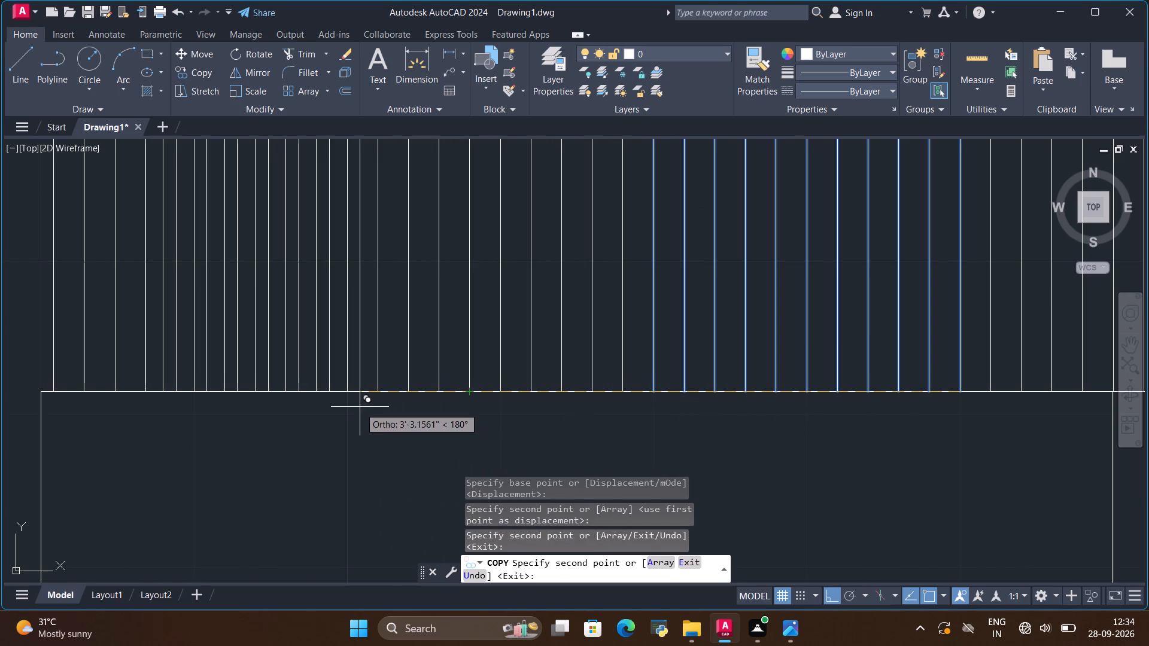
pyautogui.click(376, 395)
pyautogui.scroll(-2, 549, 376)
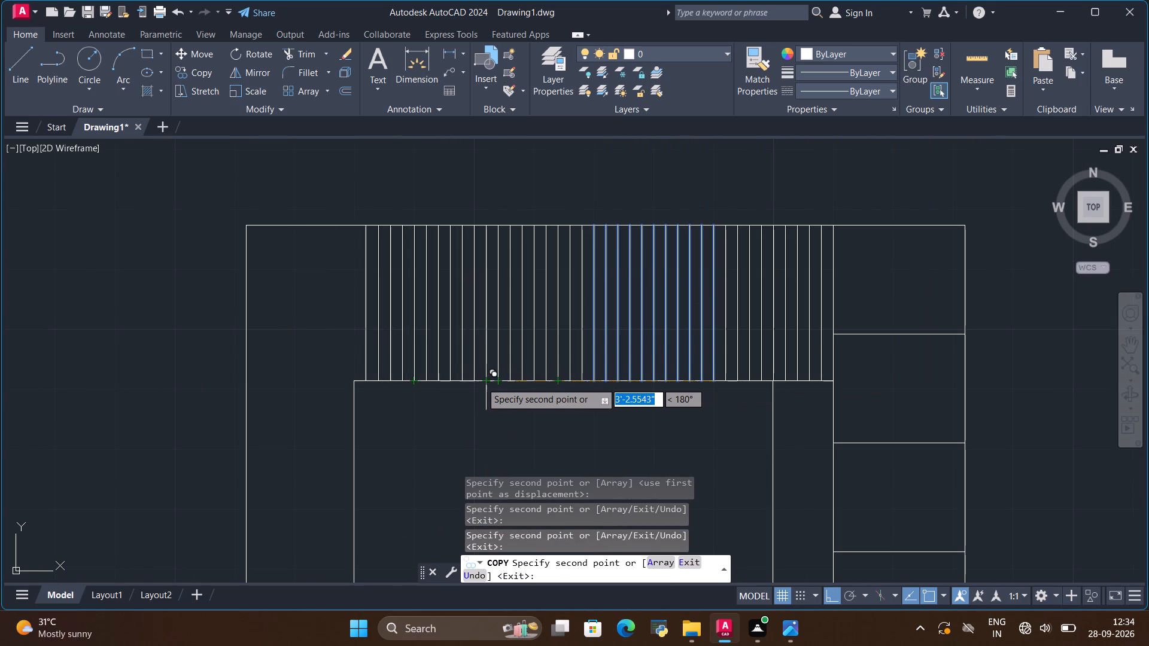
pyautogui.scroll(2, 475, 383)
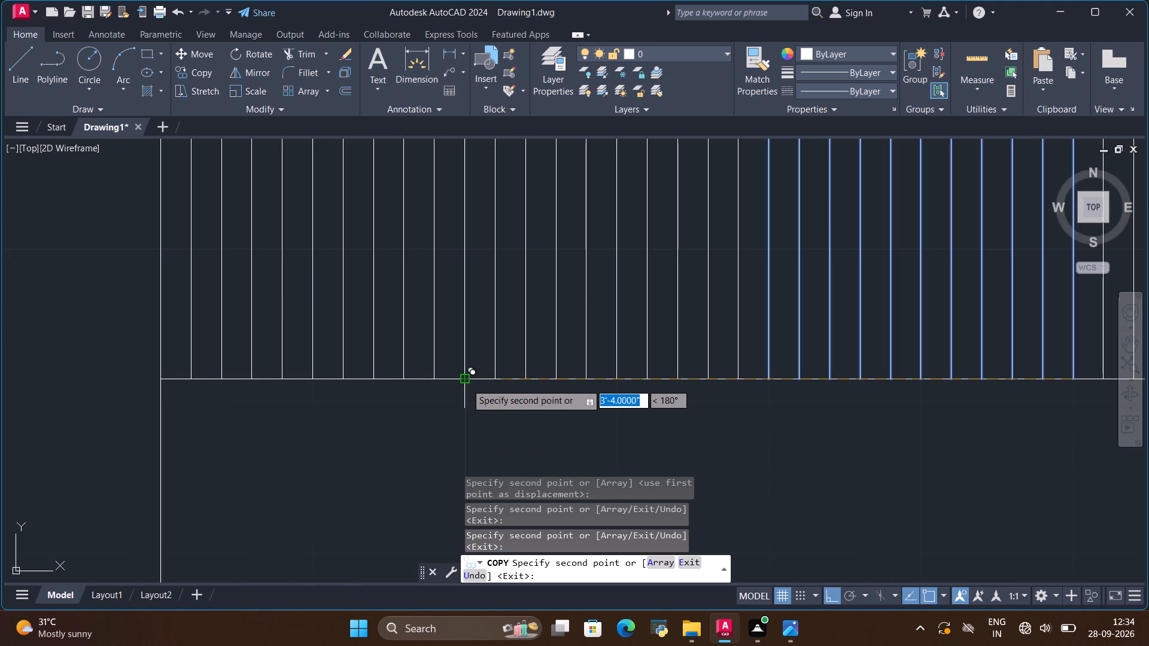
pyautogui.click(466, 383)
pyautogui.press('Escape')
# Copy the two flute lines beside the panel's left edge so the pair ends on that edge, adding a line just outside it.
pyautogui.scroll(-2, 525, 390)
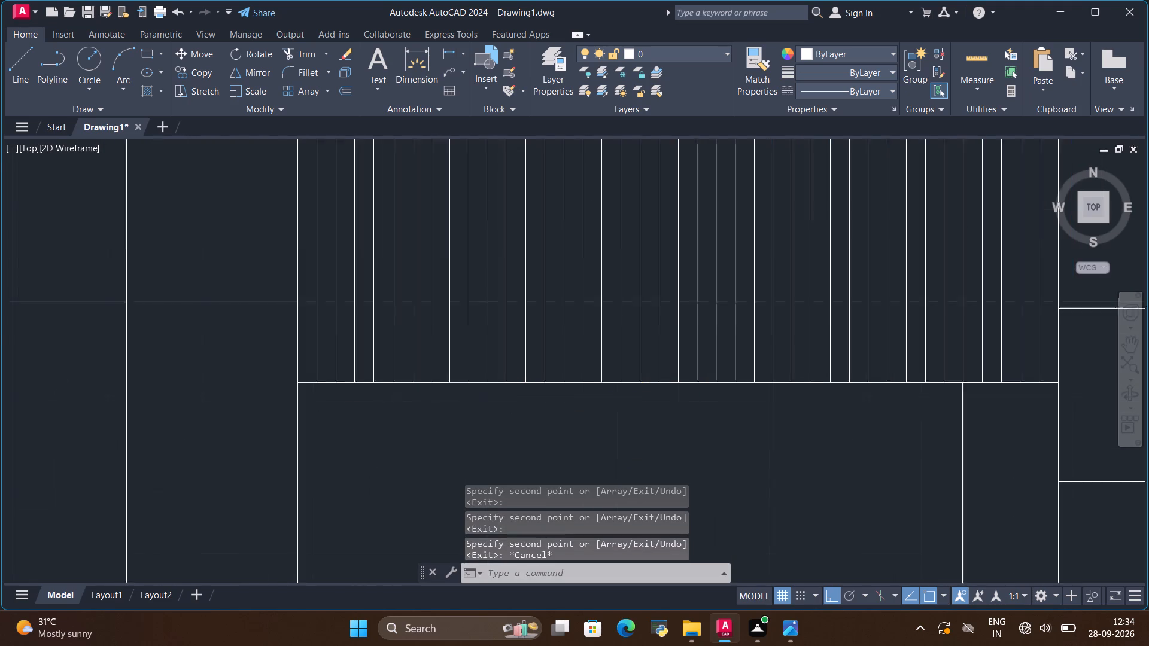
pyautogui.scroll(1, 370, 356)
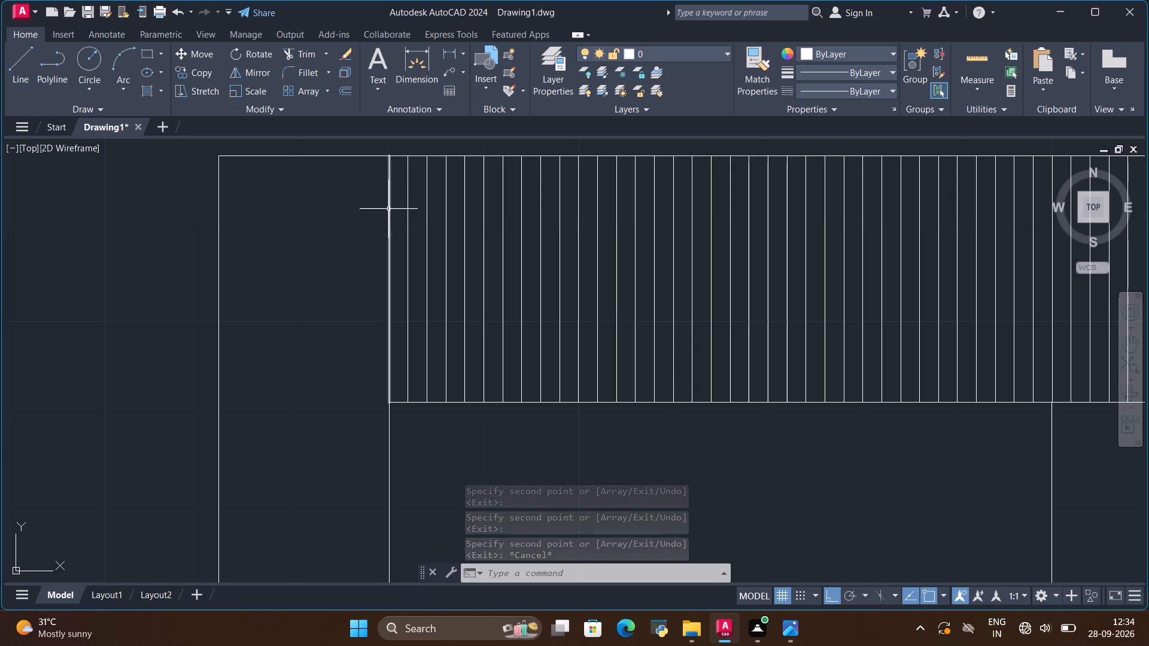
pyautogui.click(427, 392)
pyautogui.click(409, 391)
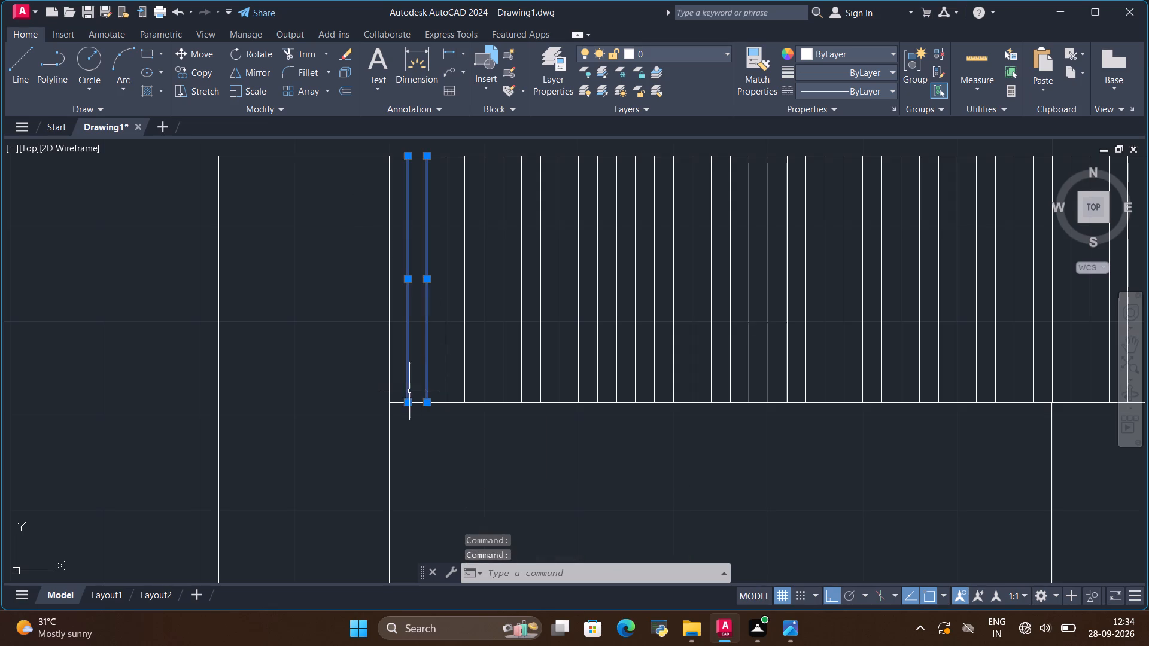
pyautogui.click(196, 71)
pyautogui.scroll(2, 420, 483)
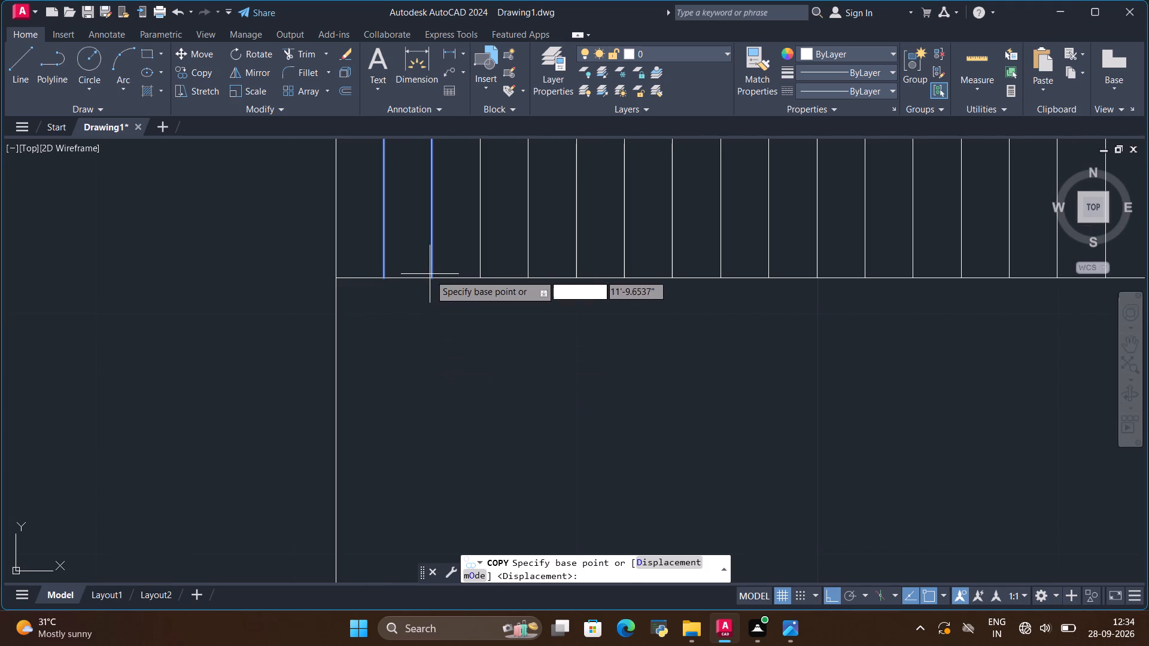
pyautogui.keyDown('ctrl'); pyautogui.click(430, 275); pyautogui.keyUp('ctrl')
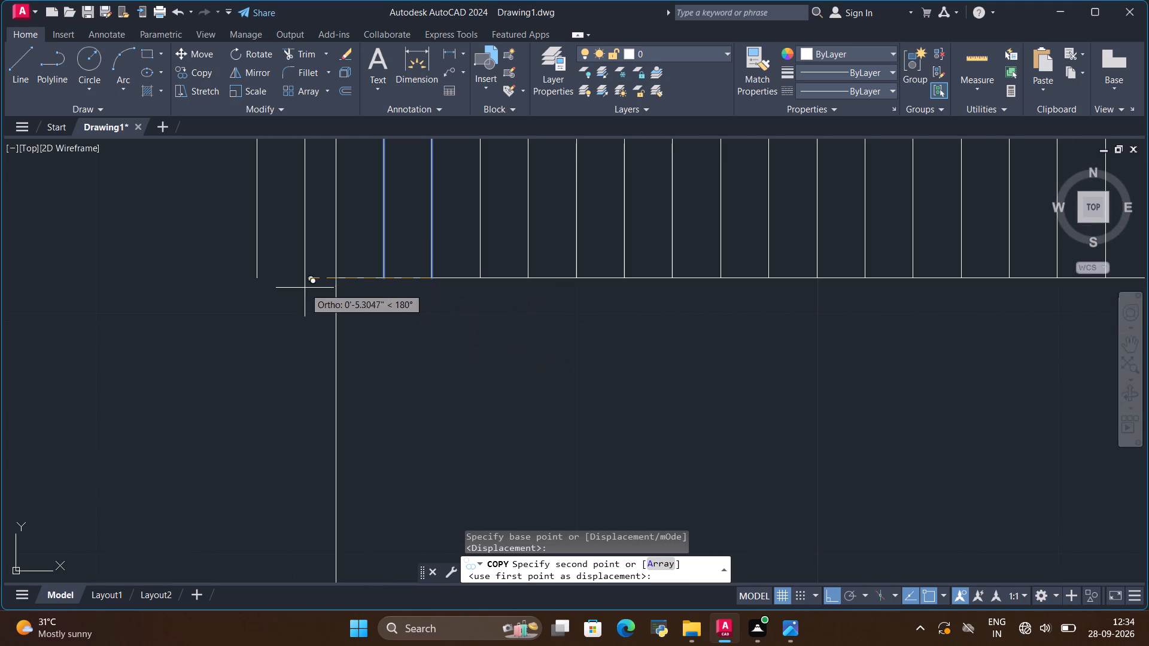
pyautogui.click(332, 281)
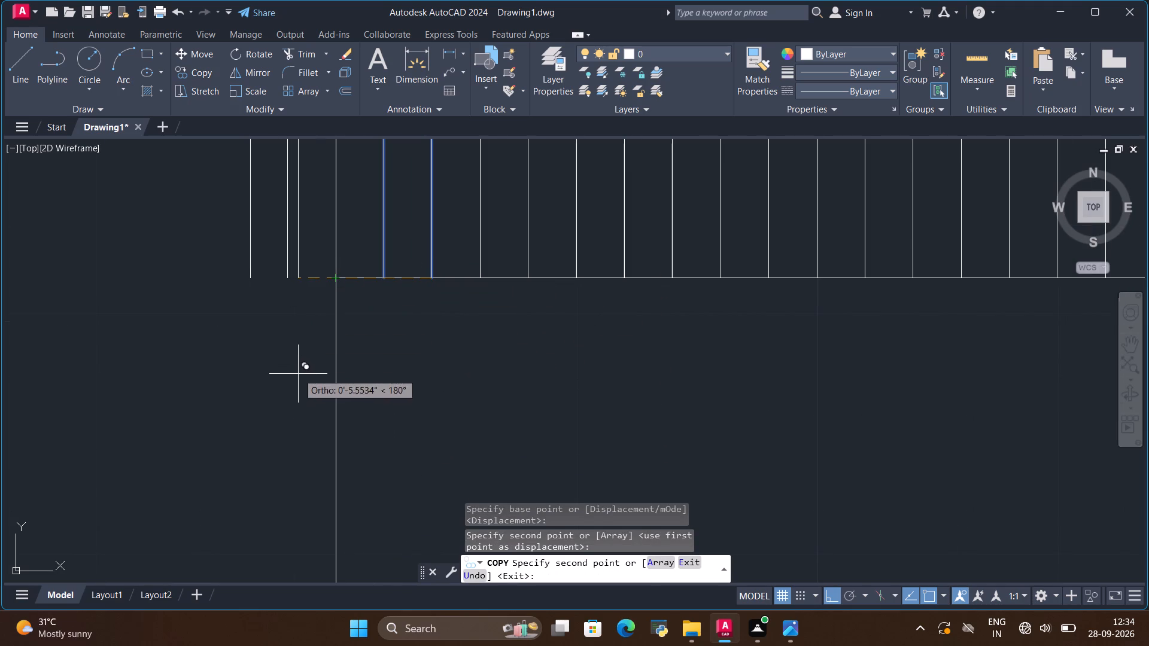
pyautogui.press('Escape')
# Draw a 7'-6" vertical line from the bottom end of the new outer line down to the plinth line.
pyautogui.scroll(-1, 484, 420)
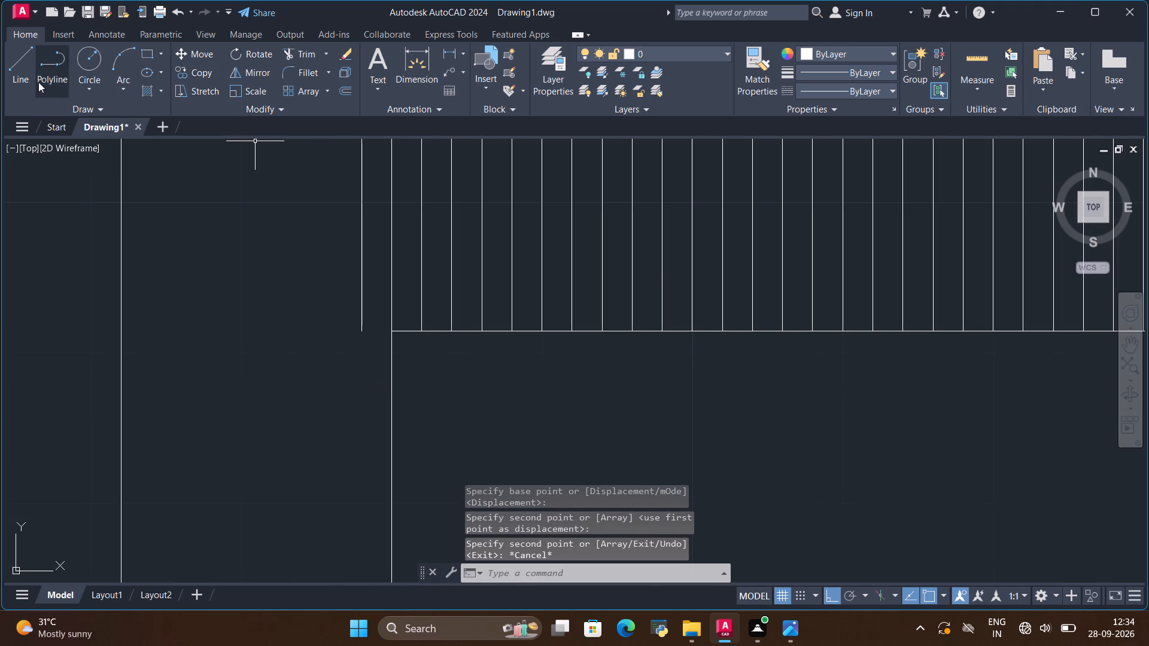
pyautogui.click(28, 67)
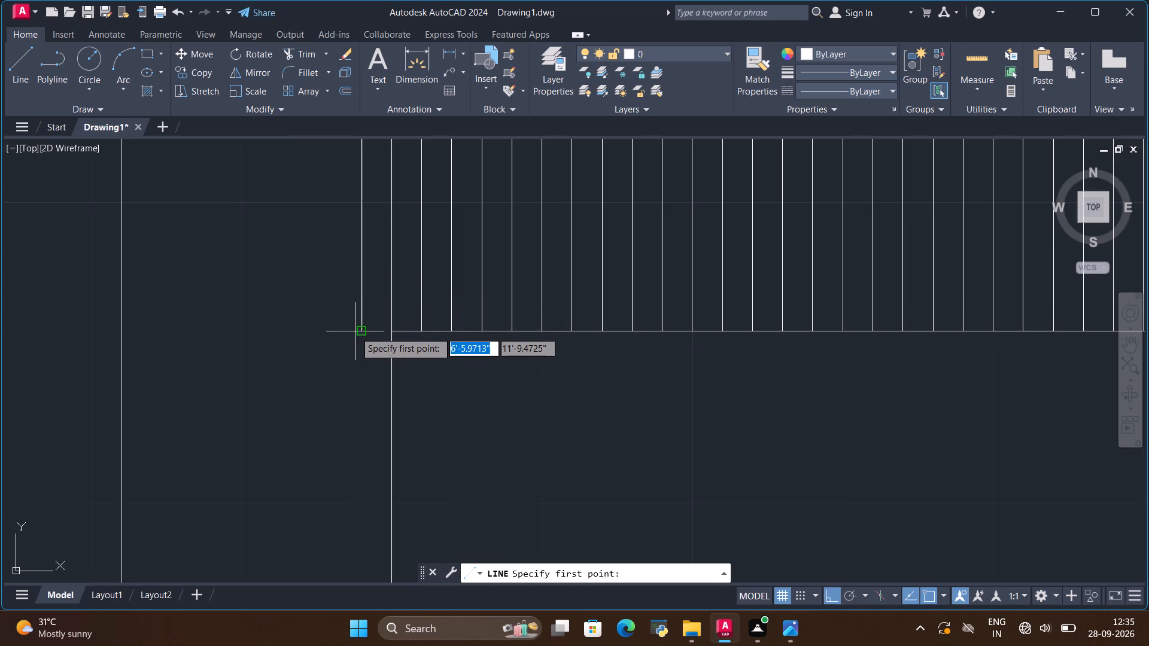
pyautogui.click(357, 331)
pyautogui.scroll(-4, 358, 328)
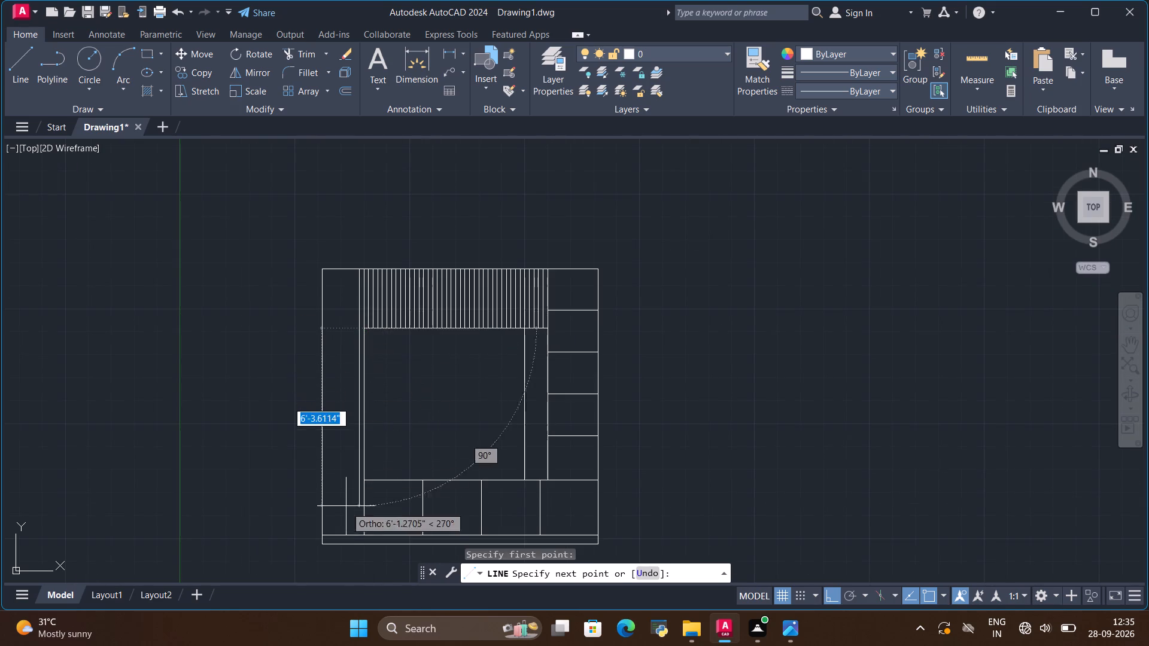
pyautogui.scroll(3, 346, 525)
pyautogui.scroll(-2, 357, 496)
pyautogui.scroll(3, 359, 513)
pyautogui.scroll(-3, 361, 503)
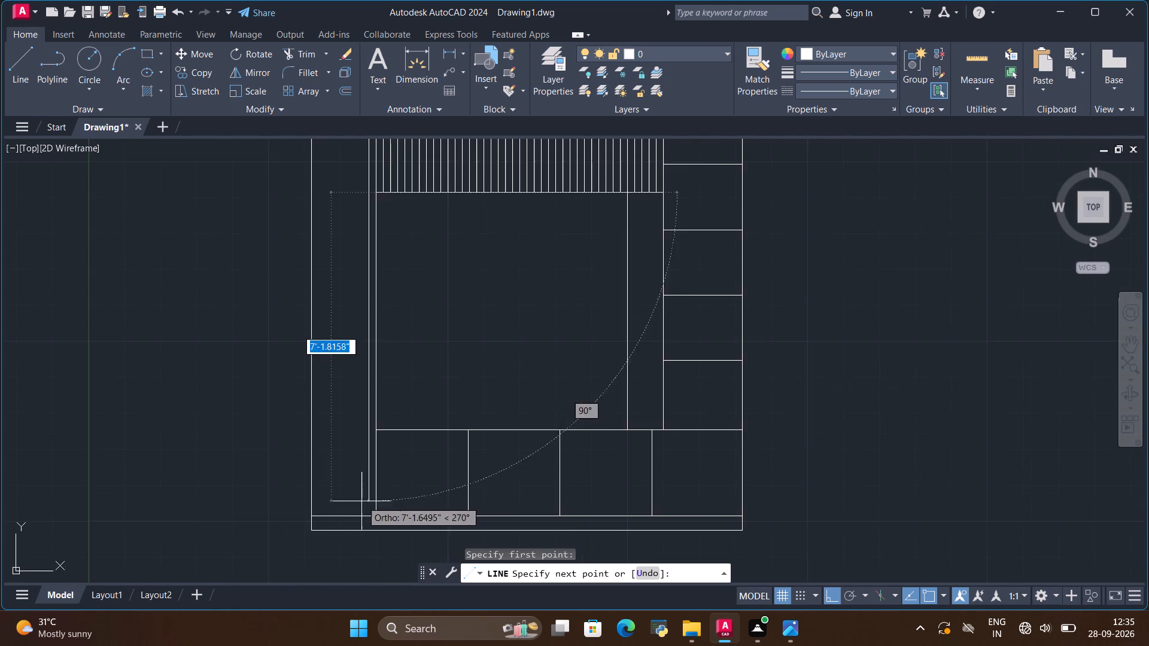
pyautogui.scroll(5, 367, 522)
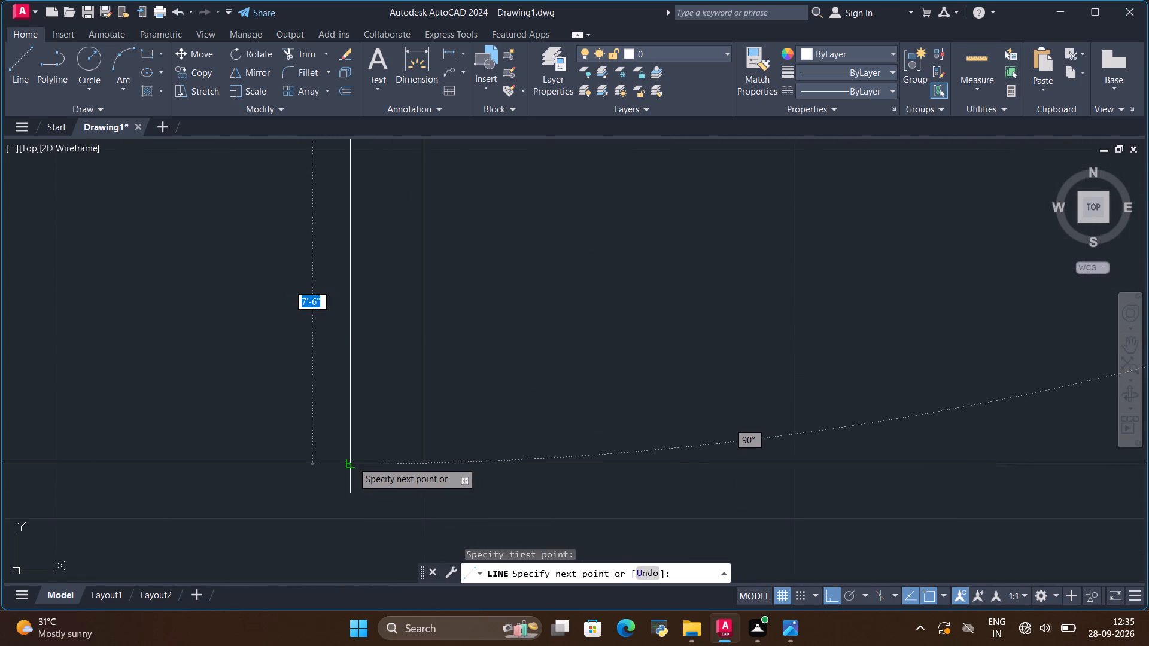
pyautogui.click(352, 462)
pyautogui.press('Escape')
# Copy the fluting's two leftmost full-height lines, including all their segments, 2" to the left from the inner line's bottom end.
pyautogui.scroll(-2, 470, 435)
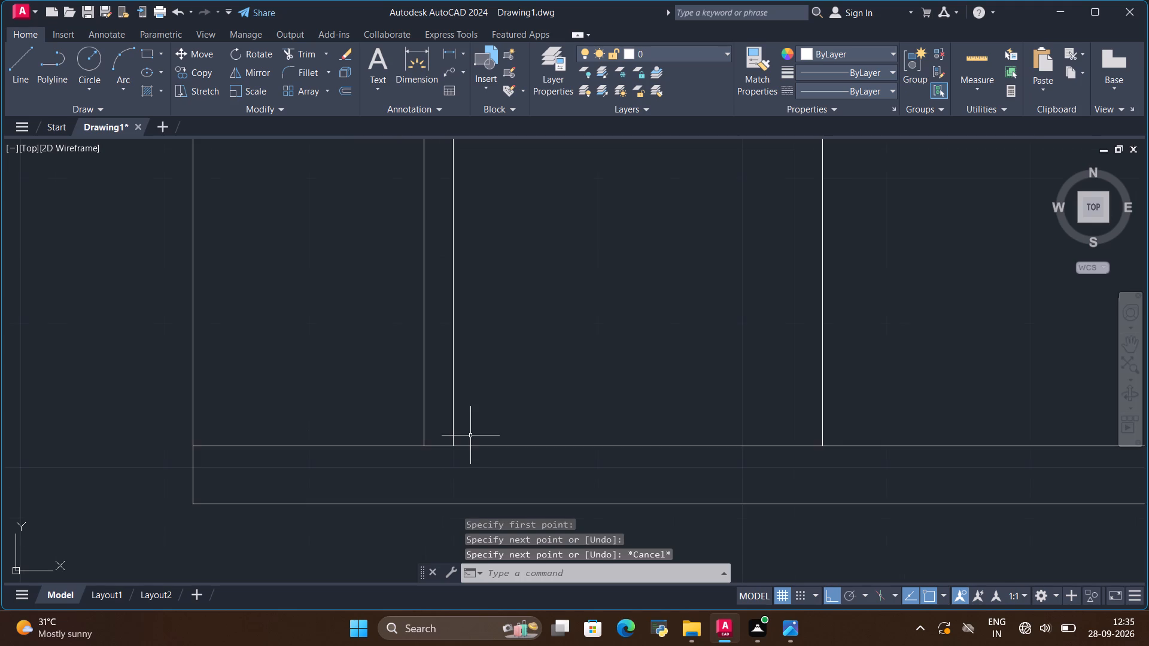
pyautogui.scroll(-3, 470, 435)
pyautogui.scroll(-2, 496, 265)
pyautogui.scroll(2, 495, 157)
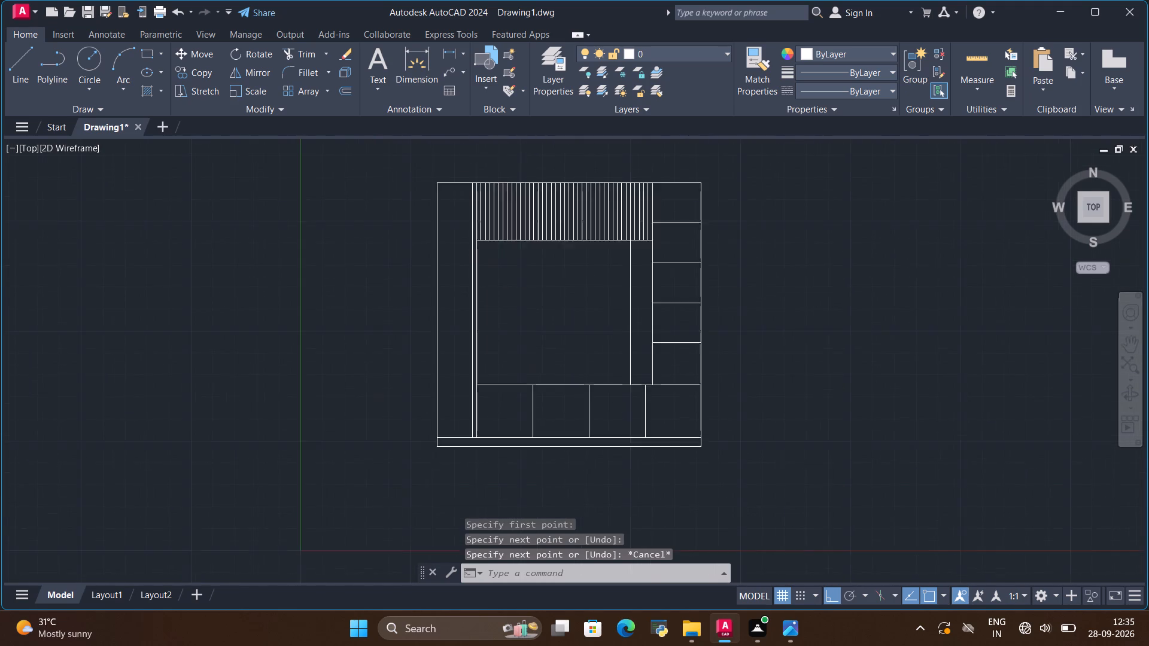
pyautogui.scroll(1, 475, 267)
pyautogui.click(440, 271)
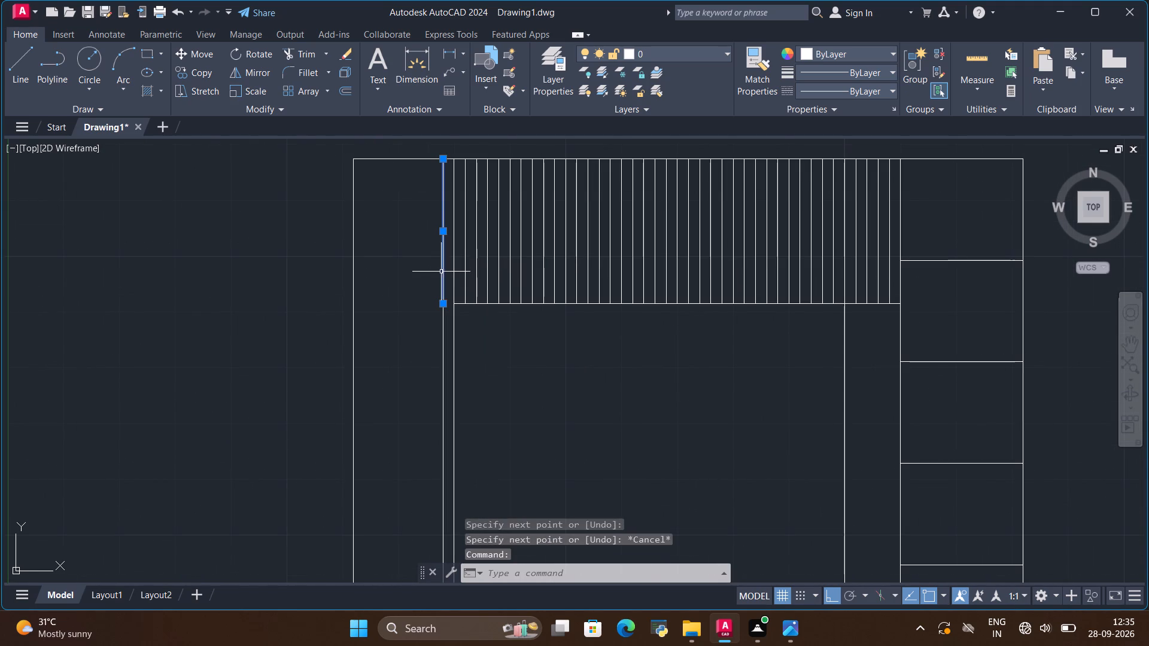
pyautogui.click(442, 316)
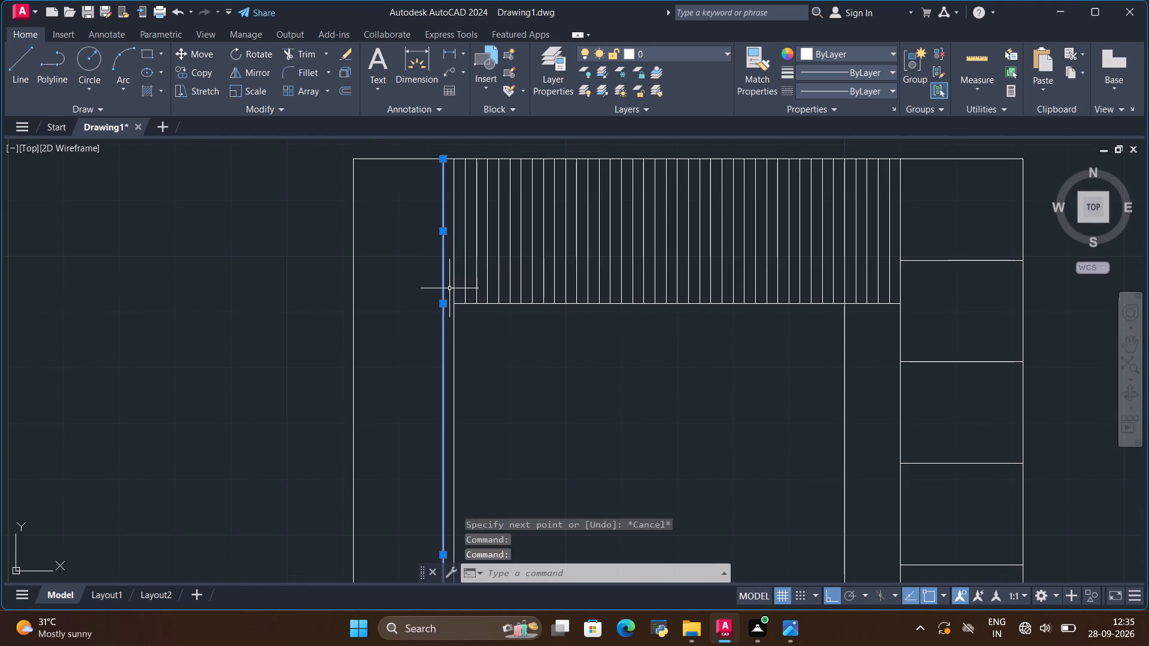
pyautogui.click(452, 281)
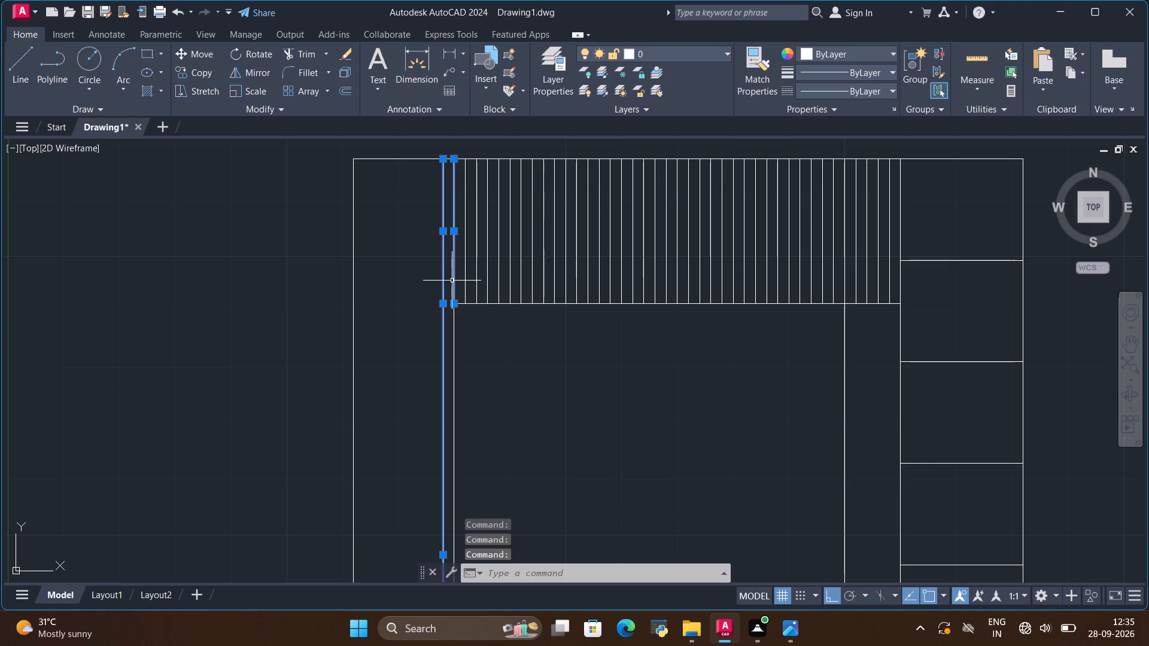
pyautogui.click(454, 314)
pyautogui.scroll(-2, 430, 264)
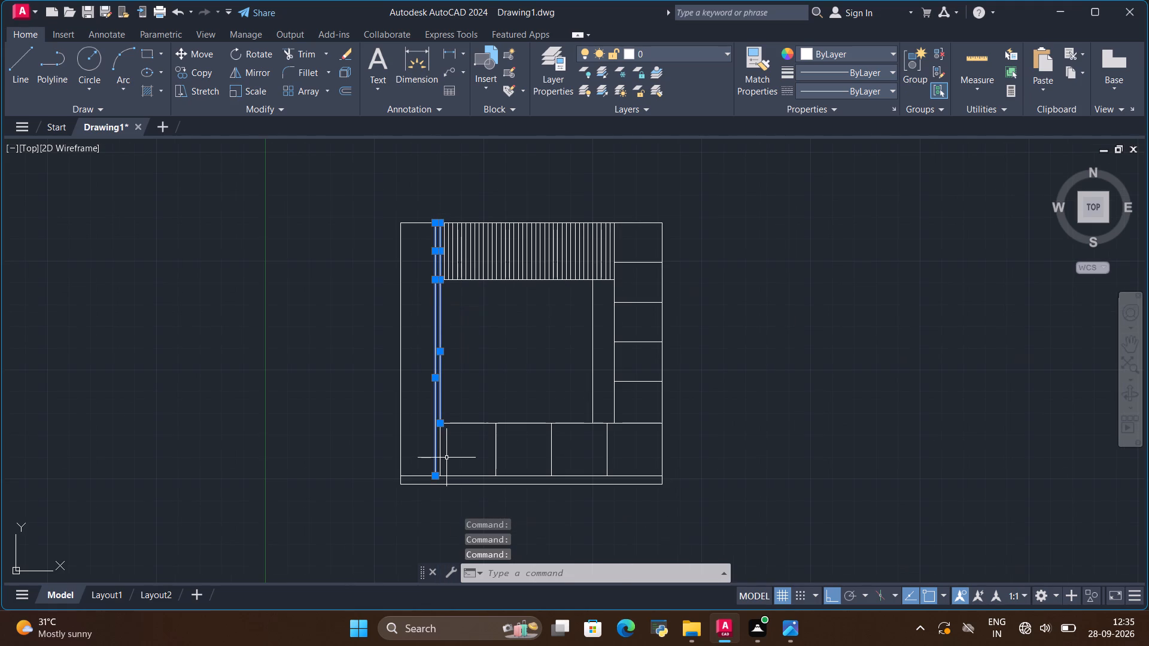
pyautogui.scroll(1, 443, 456)
pyautogui.click(436, 456)
pyautogui.scroll(1, 424, 501)
pyautogui.click(194, 70)
pyautogui.scroll(3, 397, 458)
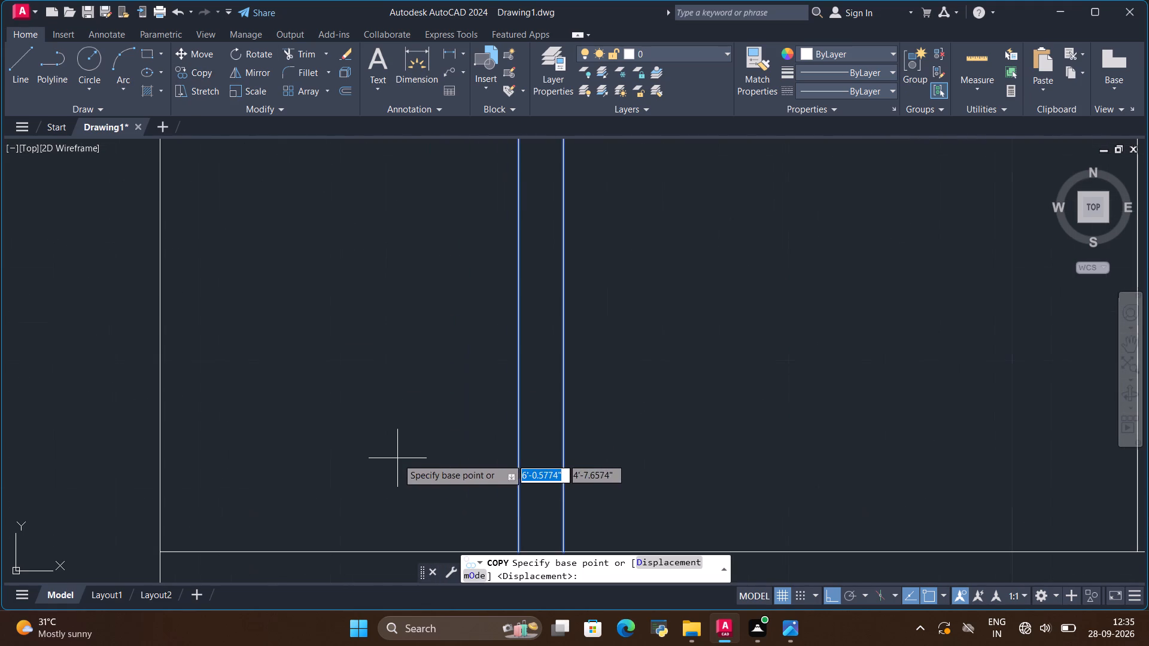
pyautogui.scroll(-1, 411, 400)
pyautogui.click(503, 493)
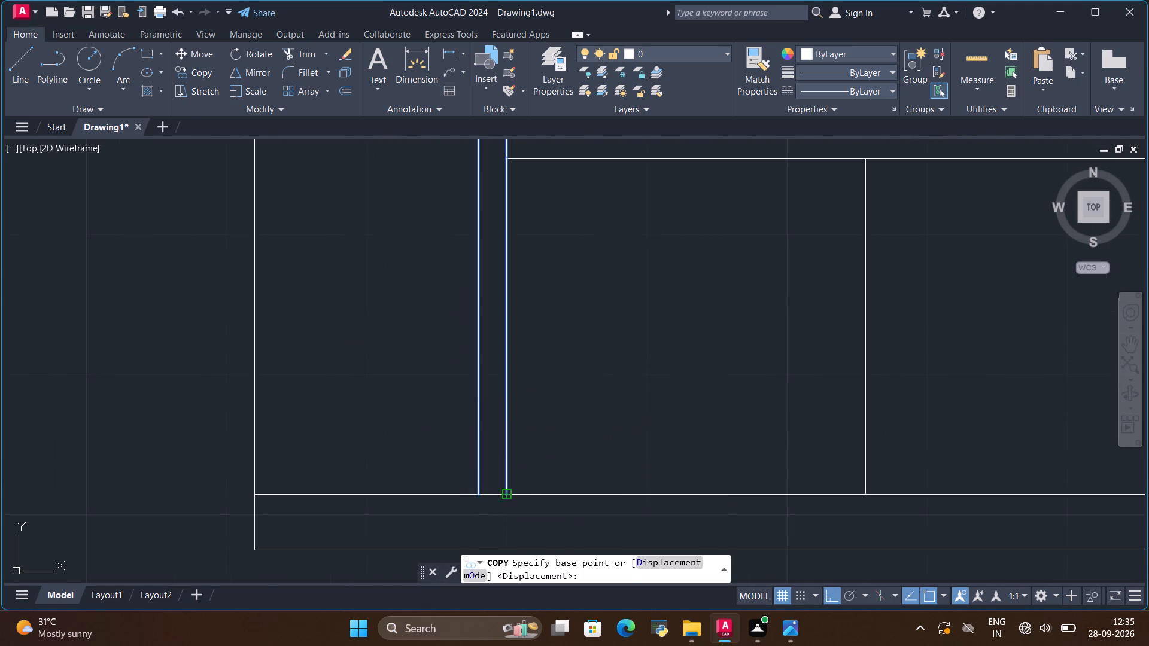
pyautogui.click(476, 495)
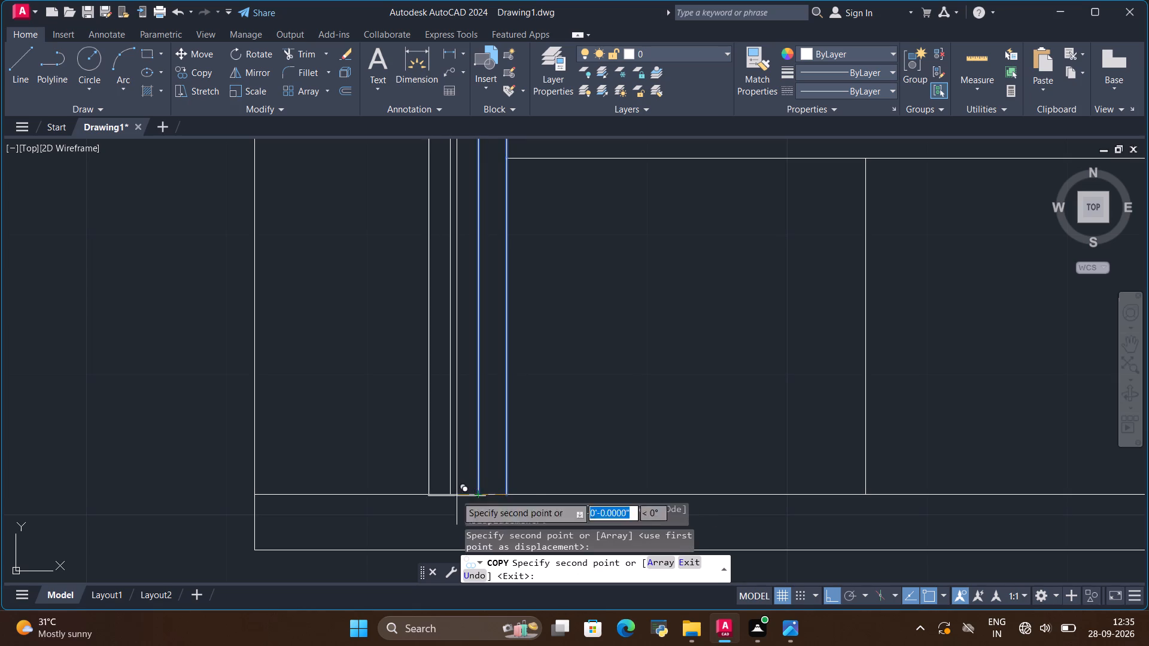
# Place six more copies of the full-height flute lines at 2" steps leftward, the last at 1'-2", and end the copying.
pyautogui.click(449, 496)
pyautogui.click(422, 496)
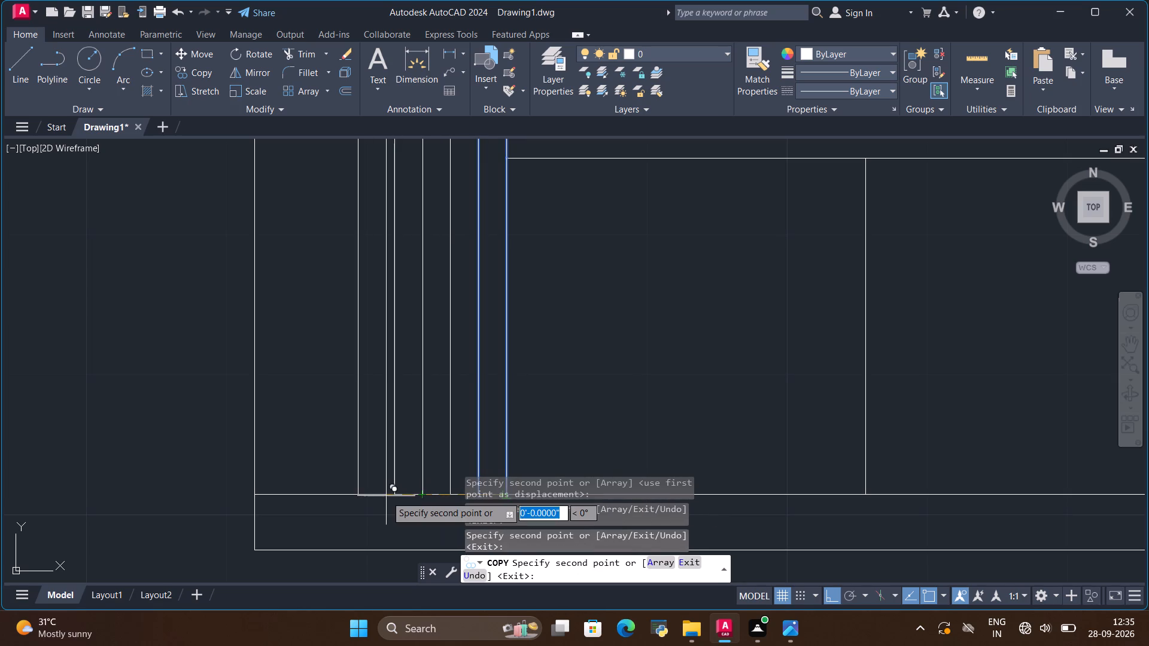
pyautogui.scroll(5, 392, 495)
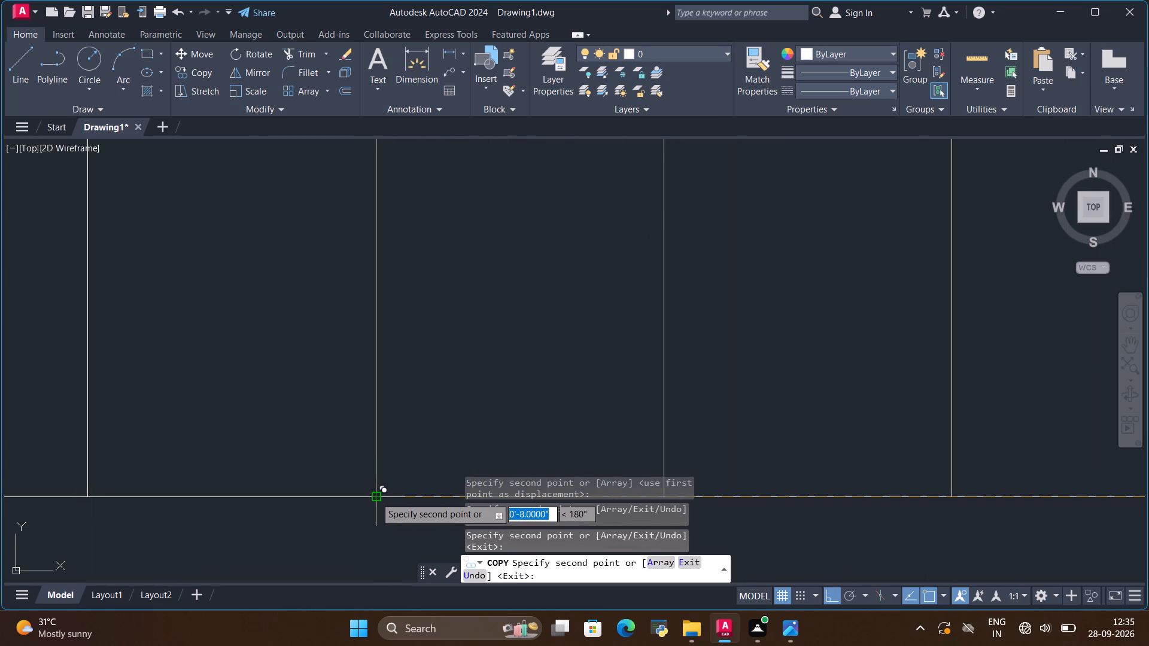
pyautogui.click(375, 497)
pyautogui.scroll(-4, 496, 460)
pyautogui.scroll(2, 389, 459)
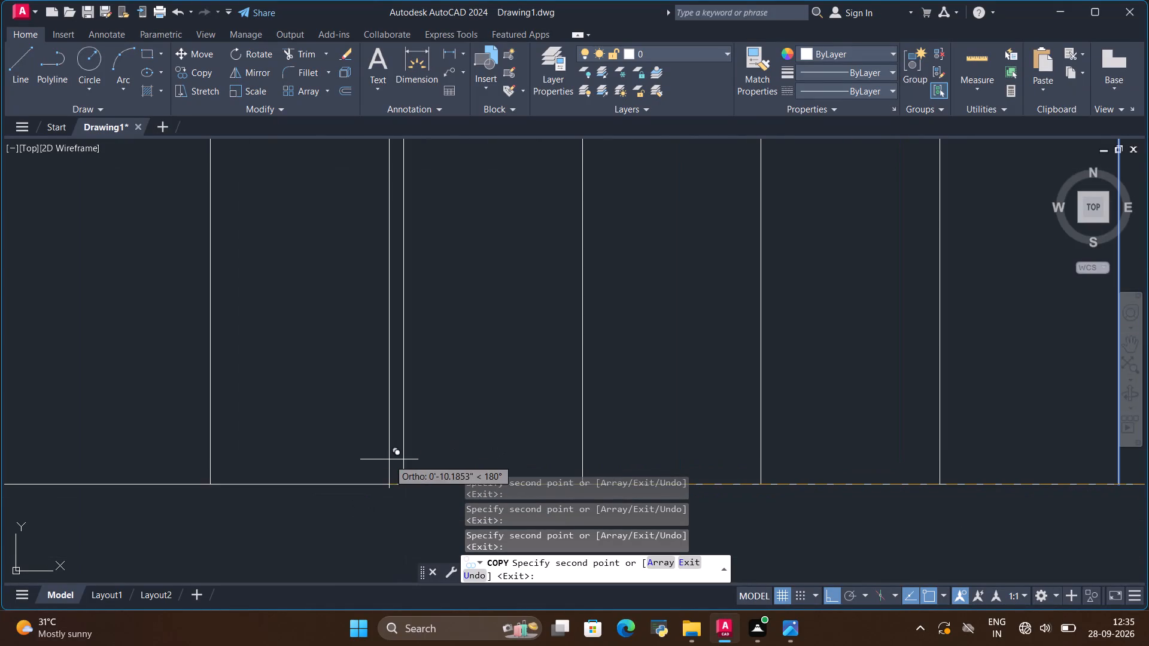
pyautogui.click(402, 484)
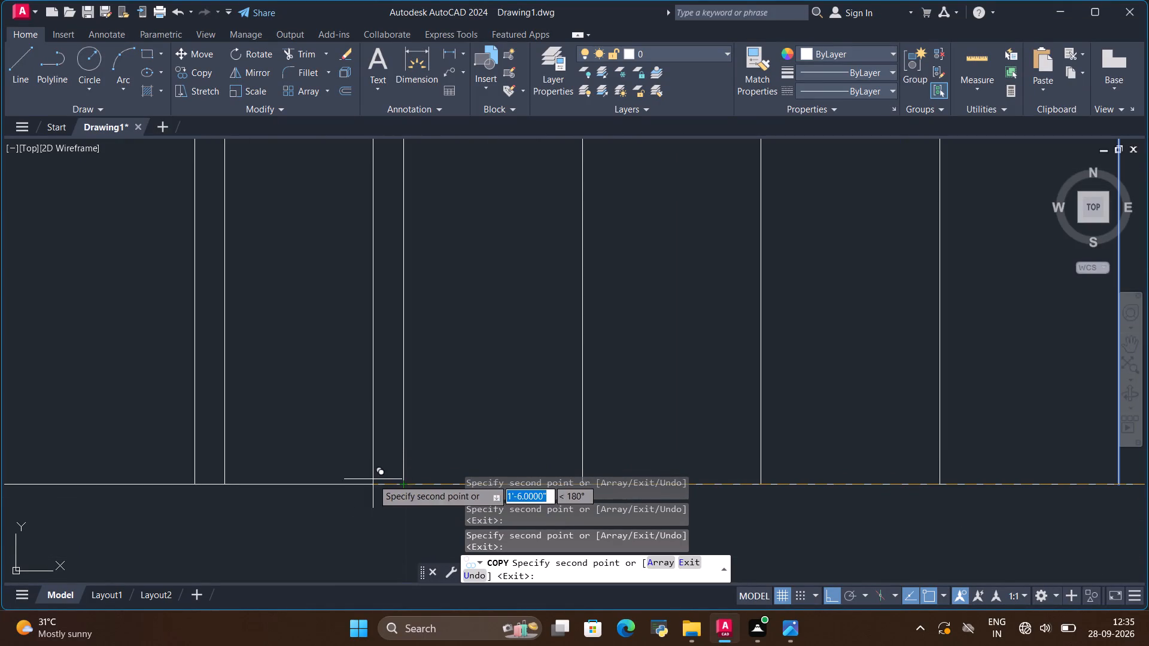
pyautogui.scroll(-4, 393, 474)
pyautogui.scroll(2, 368, 468)
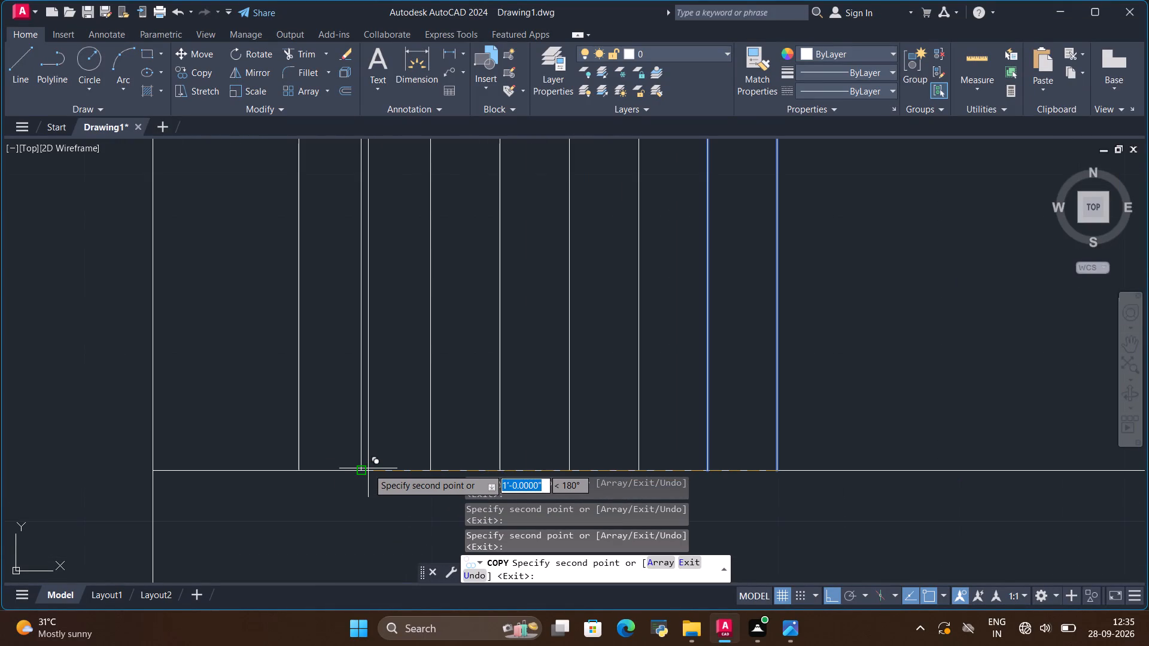
pyautogui.click(358, 470)
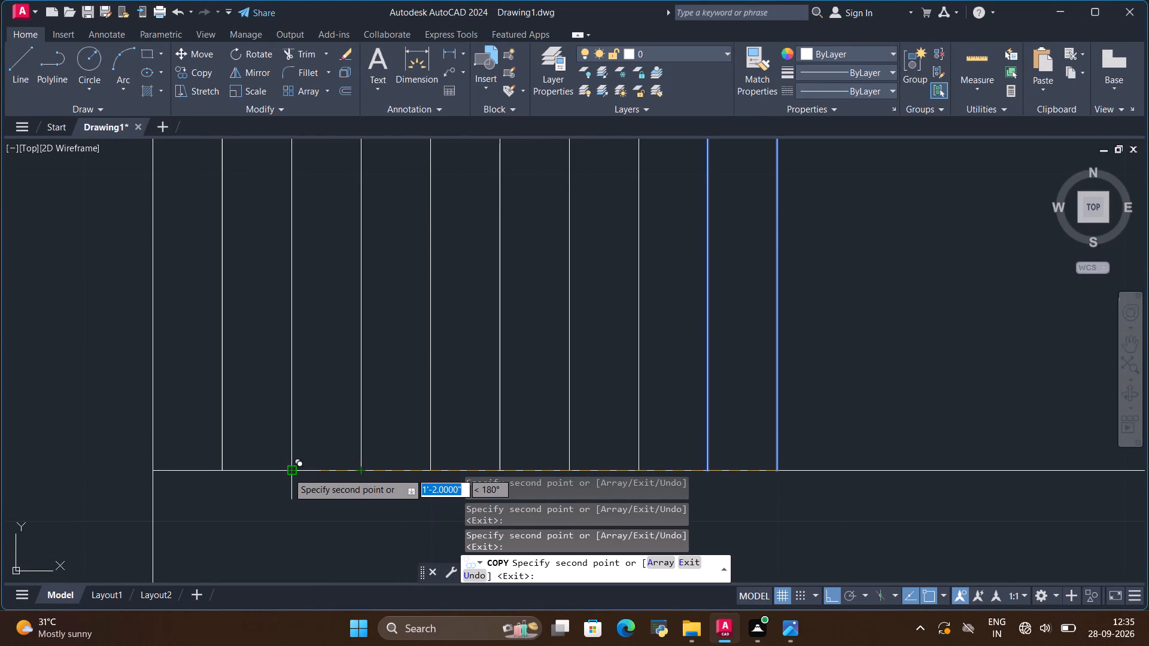
pyautogui.click(288, 473)
pyautogui.press('Escape')
# Examine the whole elevation, checking the fluting along the top and down the left side against the surrounding compartments.
pyautogui.scroll(-3, 481, 345)
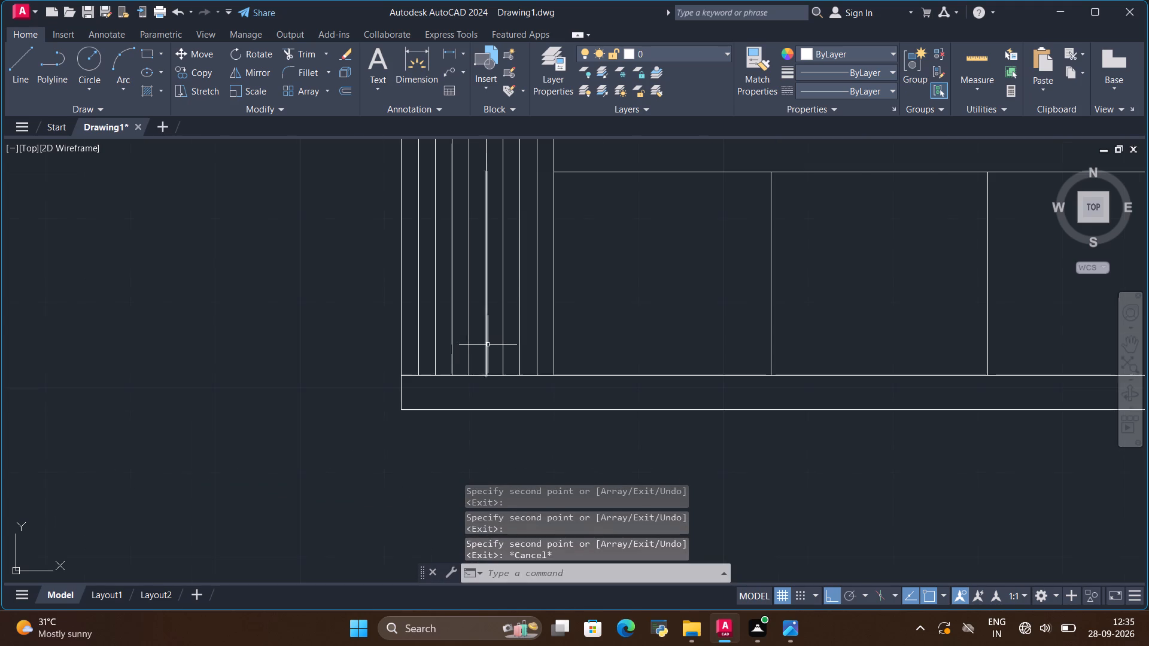
pyautogui.scroll(-4, 494, 345)
pyautogui.scroll(3, 521, 213)
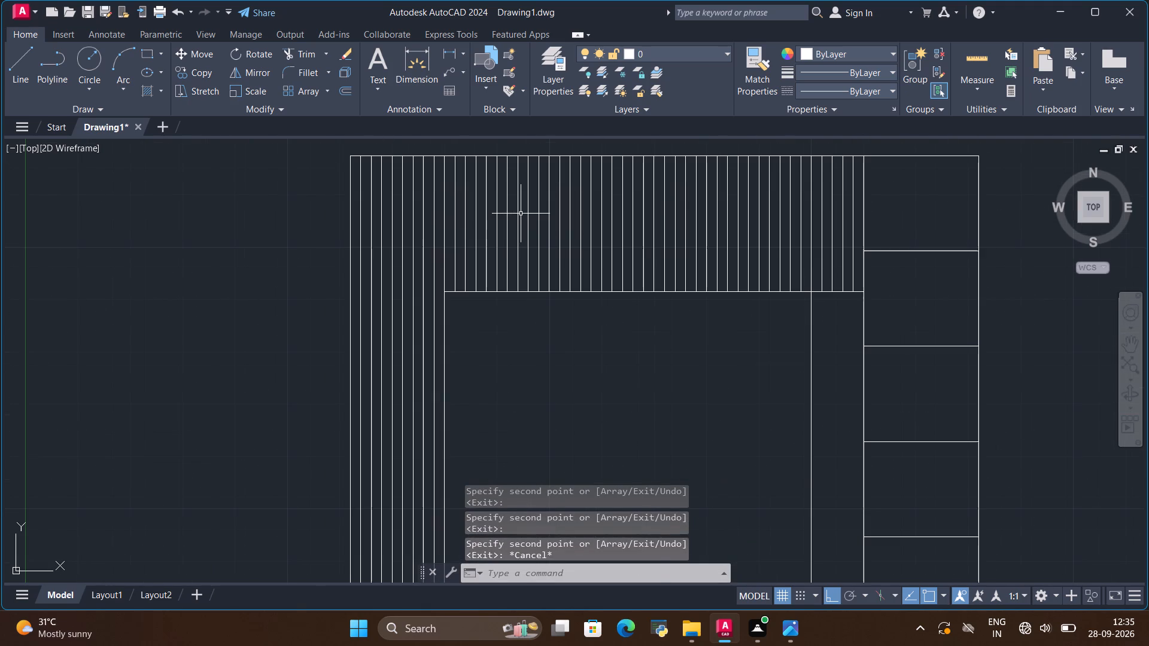
pyautogui.scroll(-2, 403, 212)
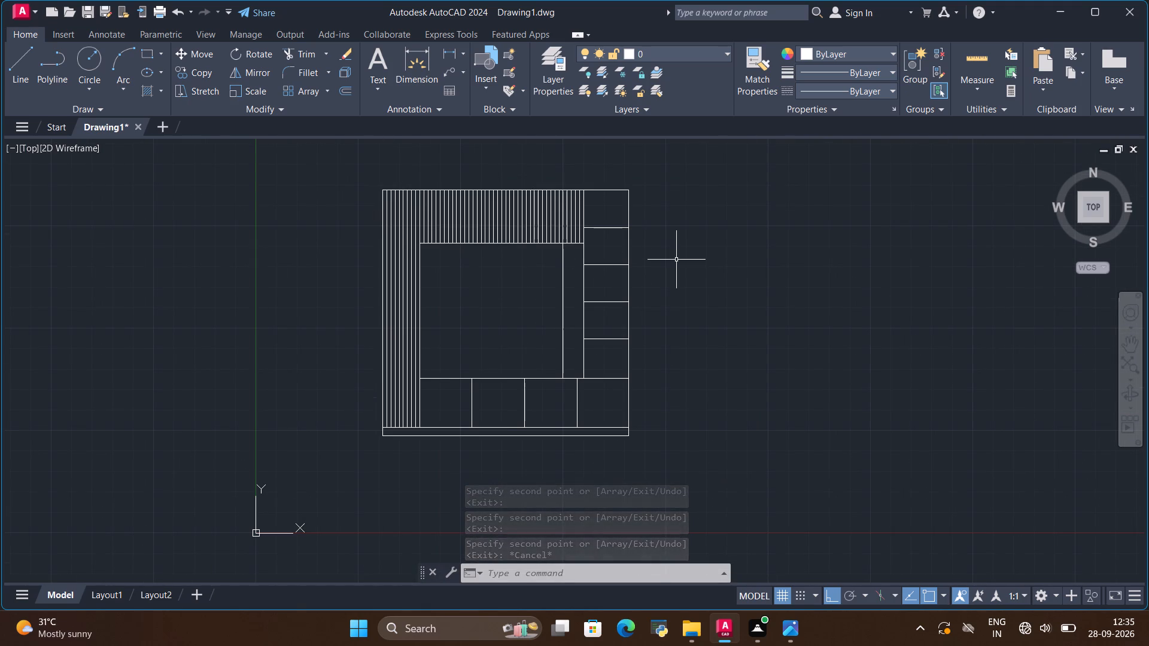
pyautogui.scroll(2, 424, 246)
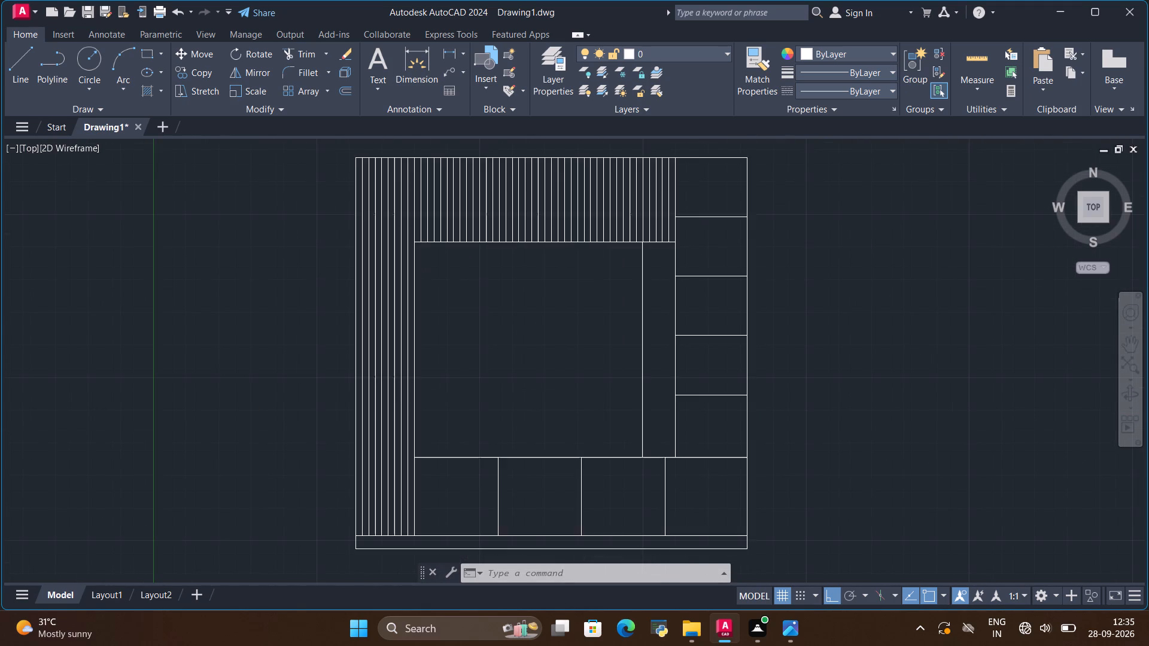
pyautogui.scroll(-1, 578, 221)
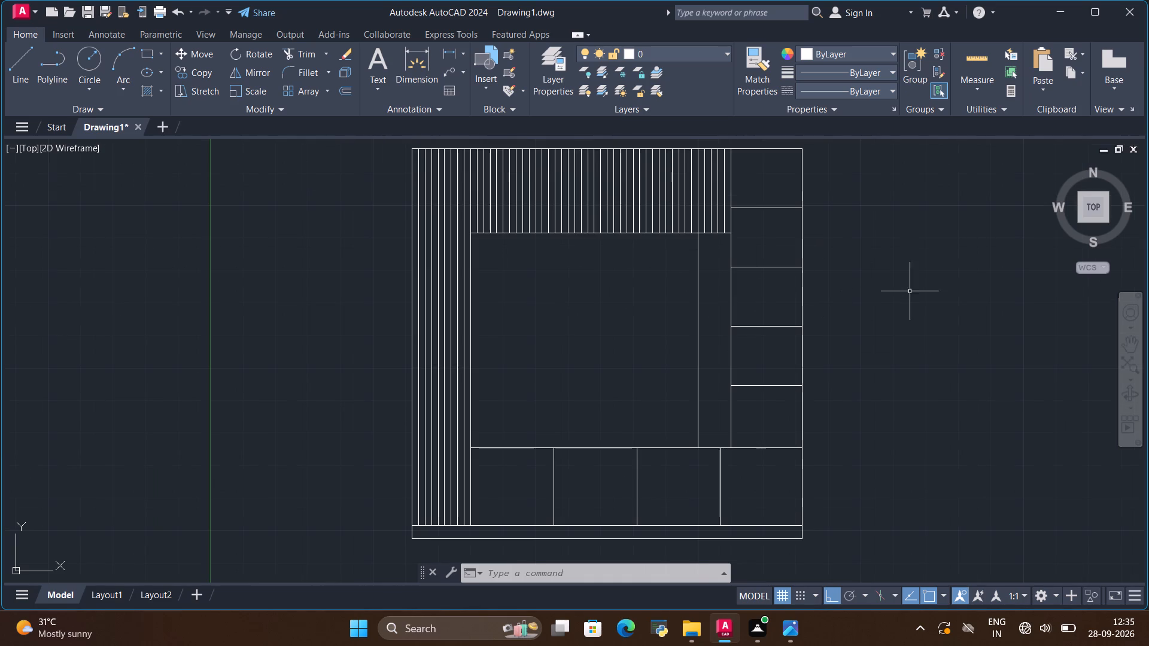
pyautogui.scroll(-1, 904, 288)
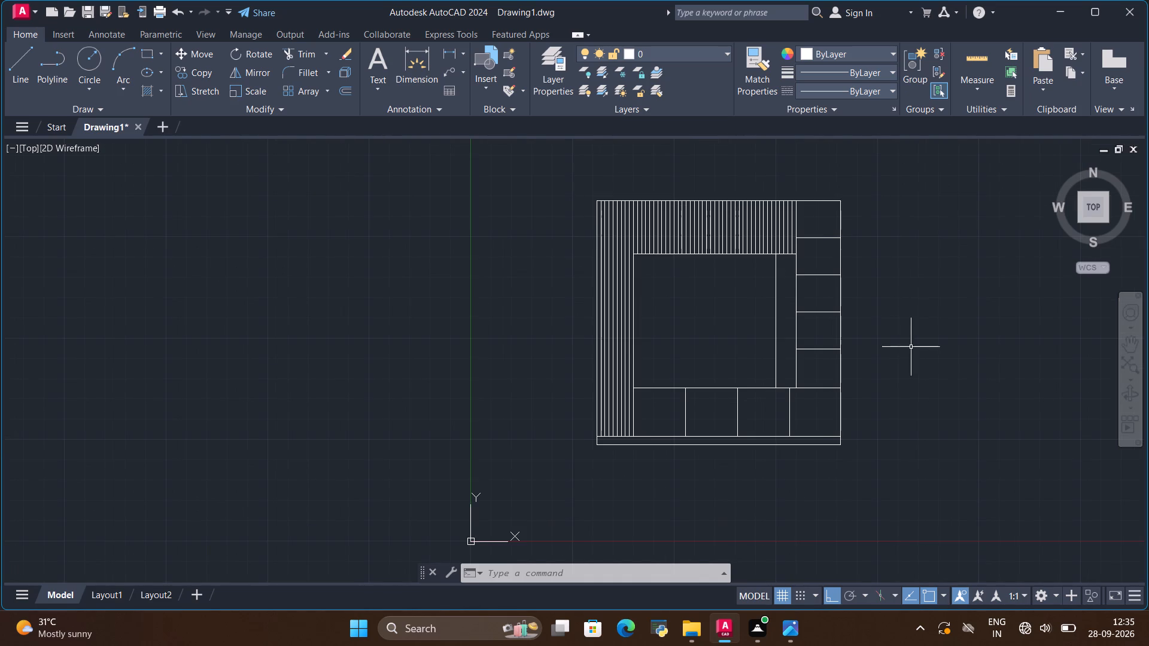
pyautogui.scroll(1, 907, 348)
pyautogui.scroll(-1, 907, 348)
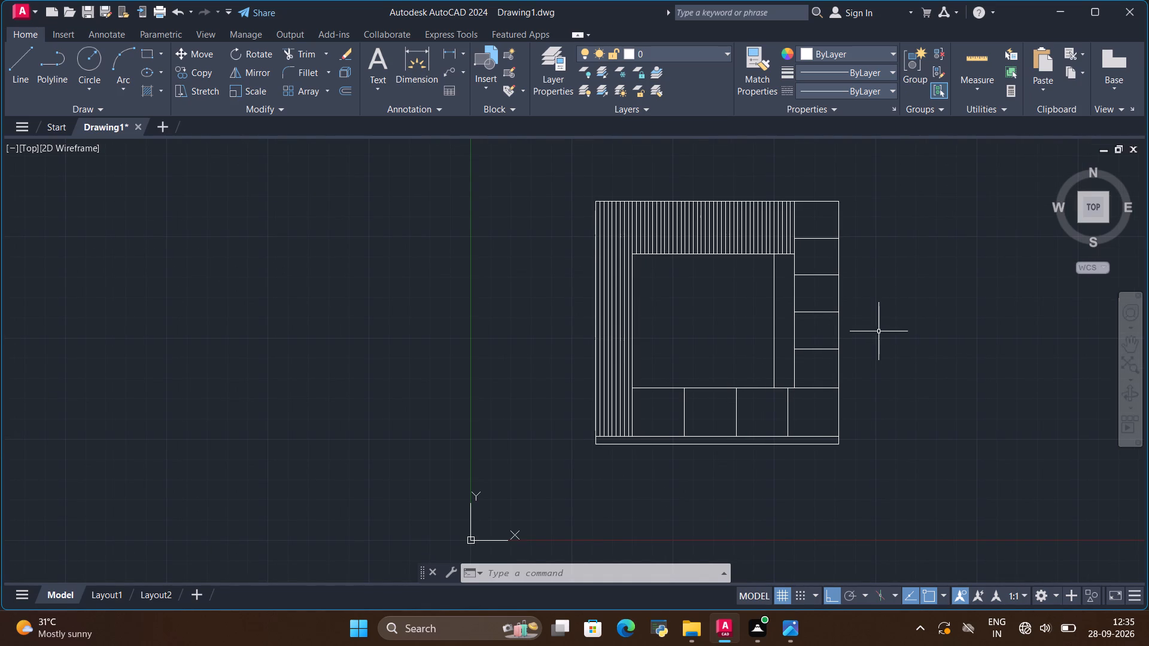
pyautogui.scroll(1, 853, 267)
pyautogui.scroll(-1, 853, 260)
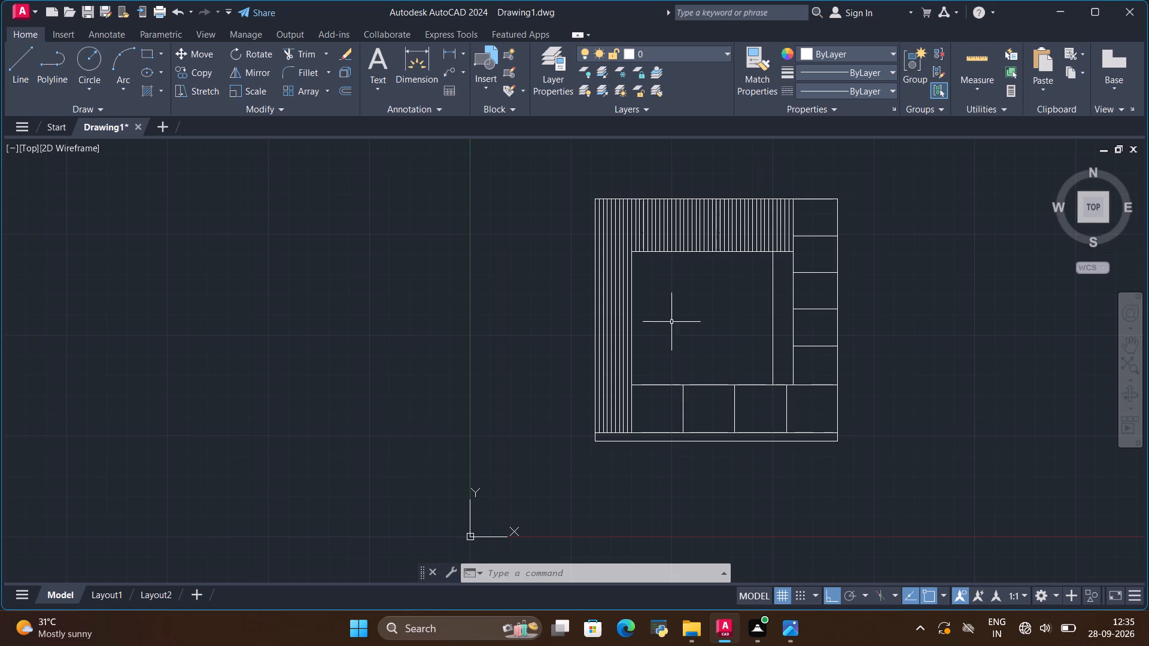
pyautogui.scroll(1, 646, 247)
pyautogui.scroll(-2, 682, 331)
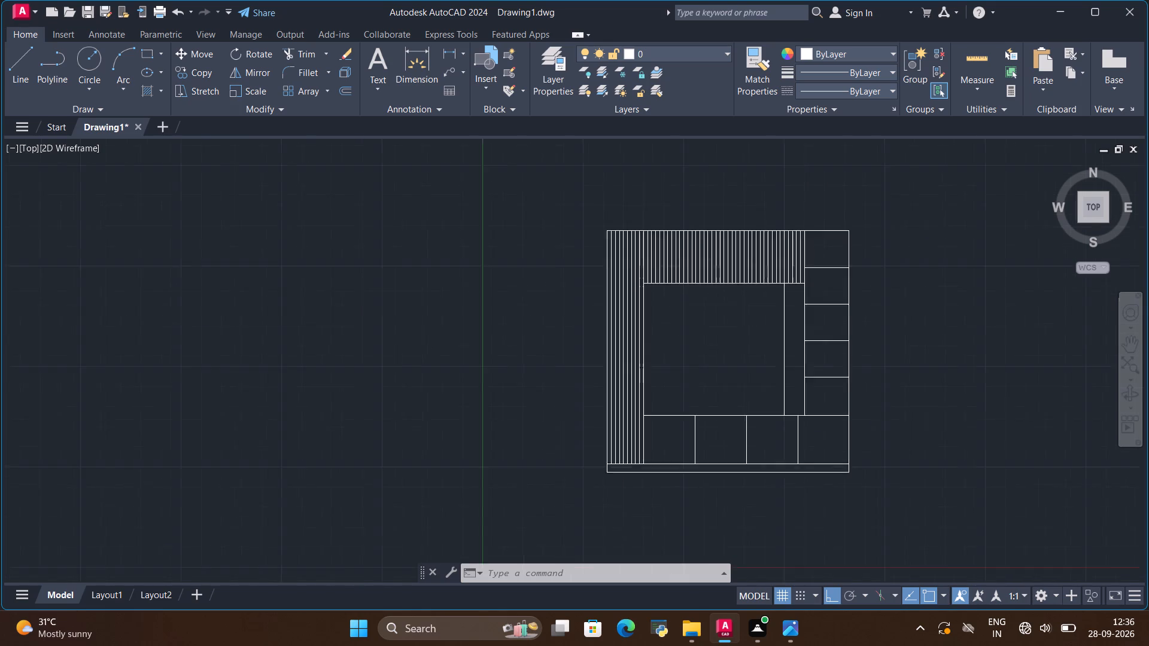
# Copy the unit's bottom line 1" upward inside the plinth.
pyautogui.scroll(2, 792, 395)
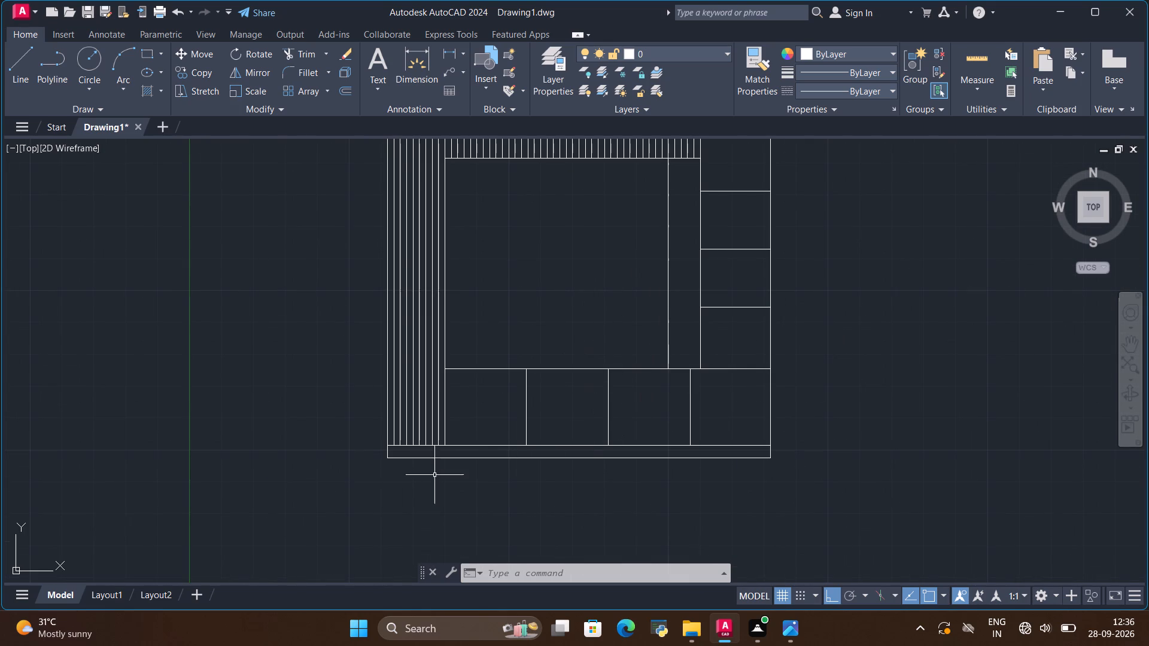
pyautogui.scroll(2, 490, 482)
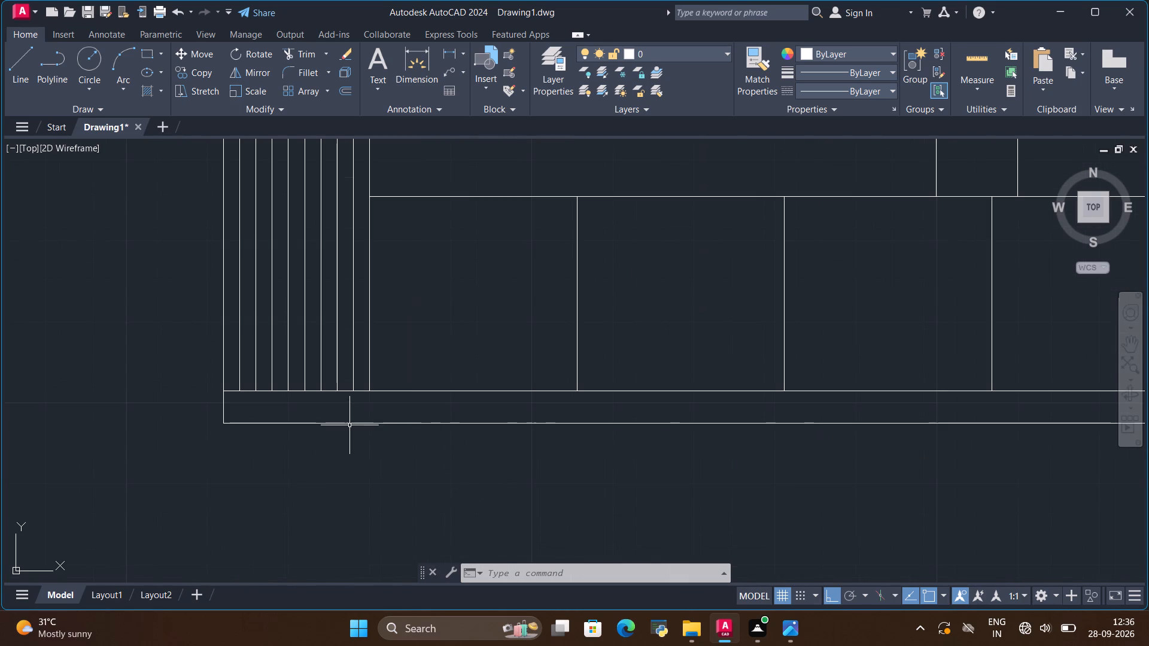
pyautogui.click(349, 424)
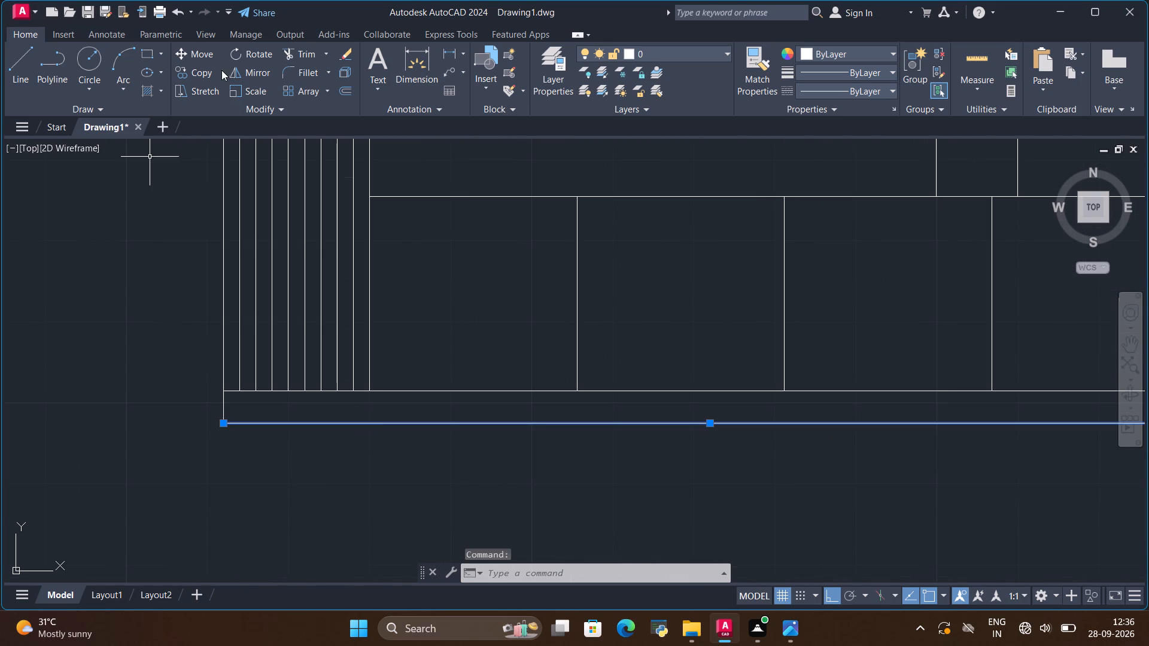
pyautogui.click(208, 67)
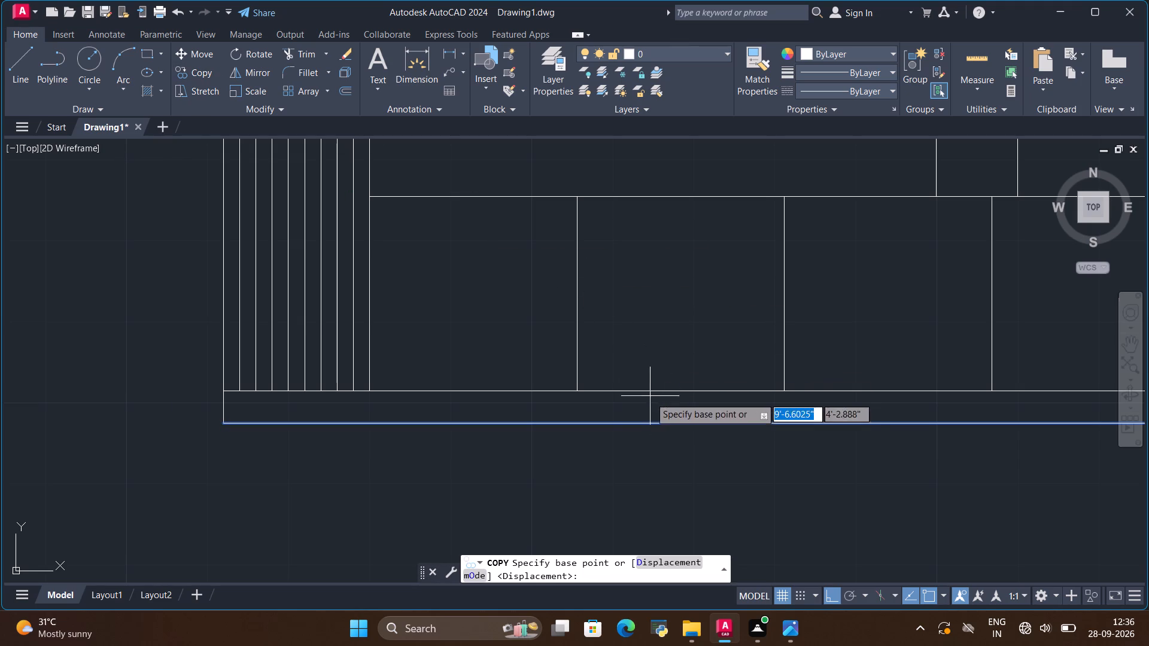
pyautogui.click(707, 426)
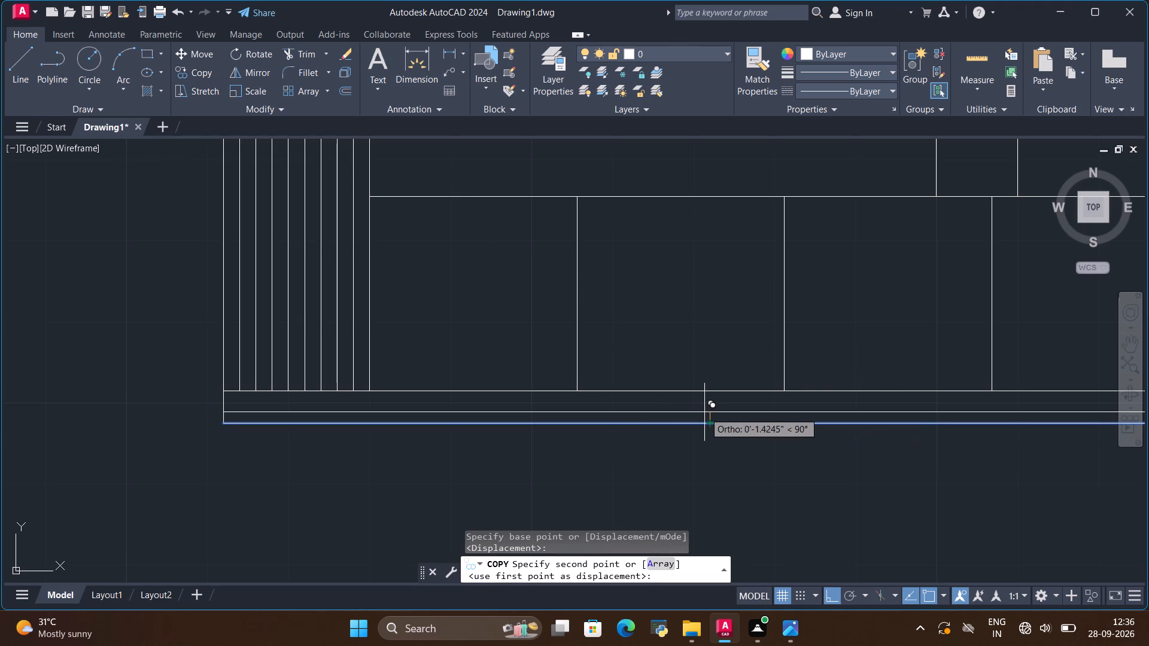
pyautogui.press('BackSpace')
pyautogui.press('BackSpace')
pyautogui.press('1')
pyautogui.hotkey('shift', '"')
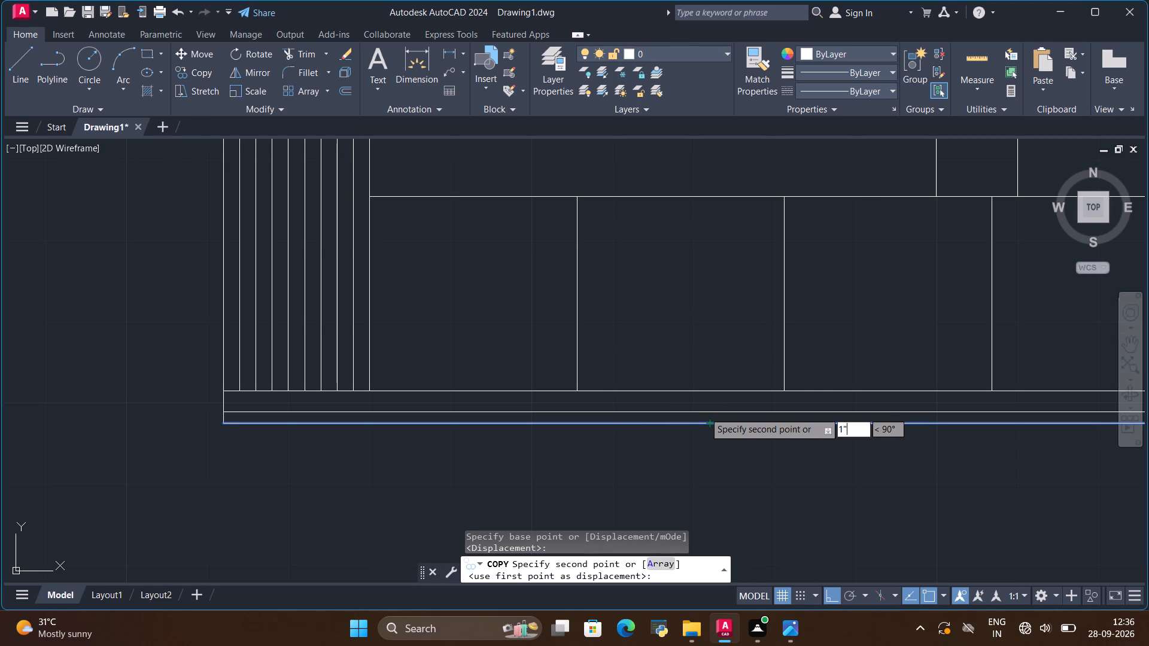
pyautogui.press('Return')
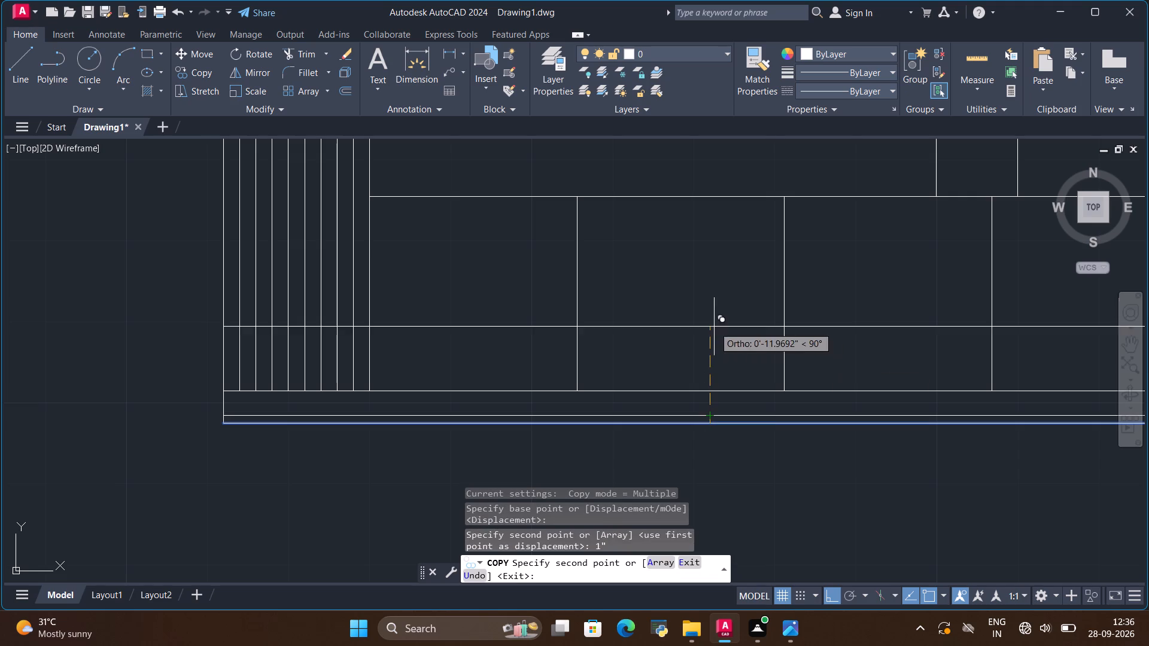
pyautogui.press('Escape')
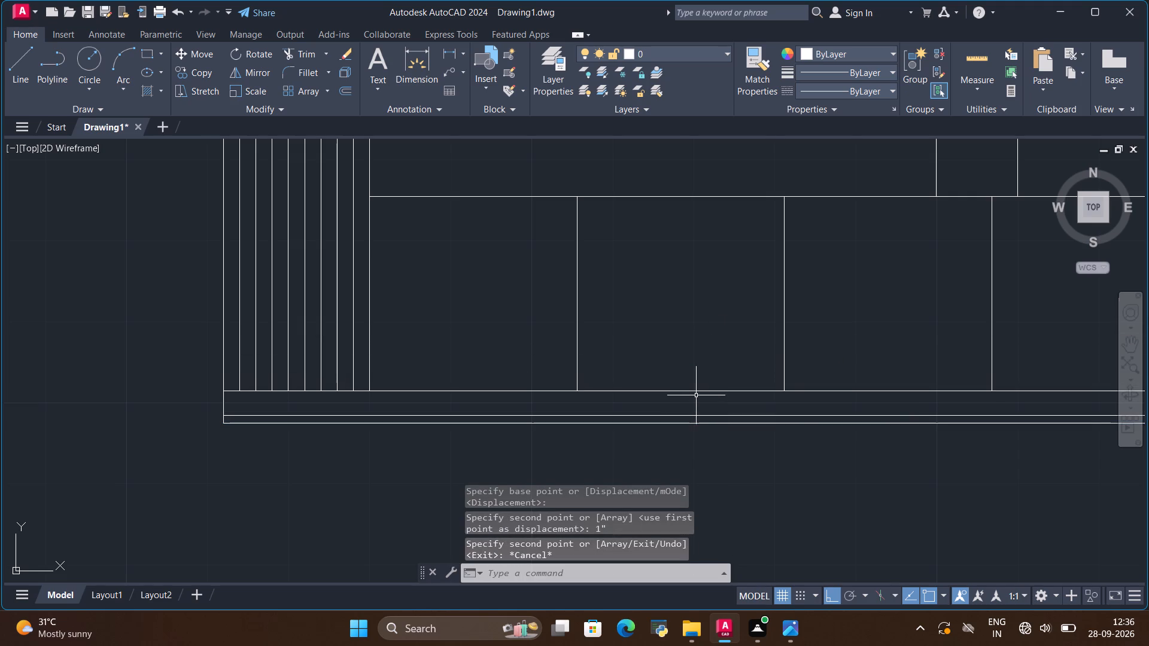
# Draw a horizontal line along the plinth's top edge from the unit's left side to its right side.
pyautogui.click(8, 69)
pyautogui.click(224, 389)
pyautogui.scroll(-2, 81, 381)
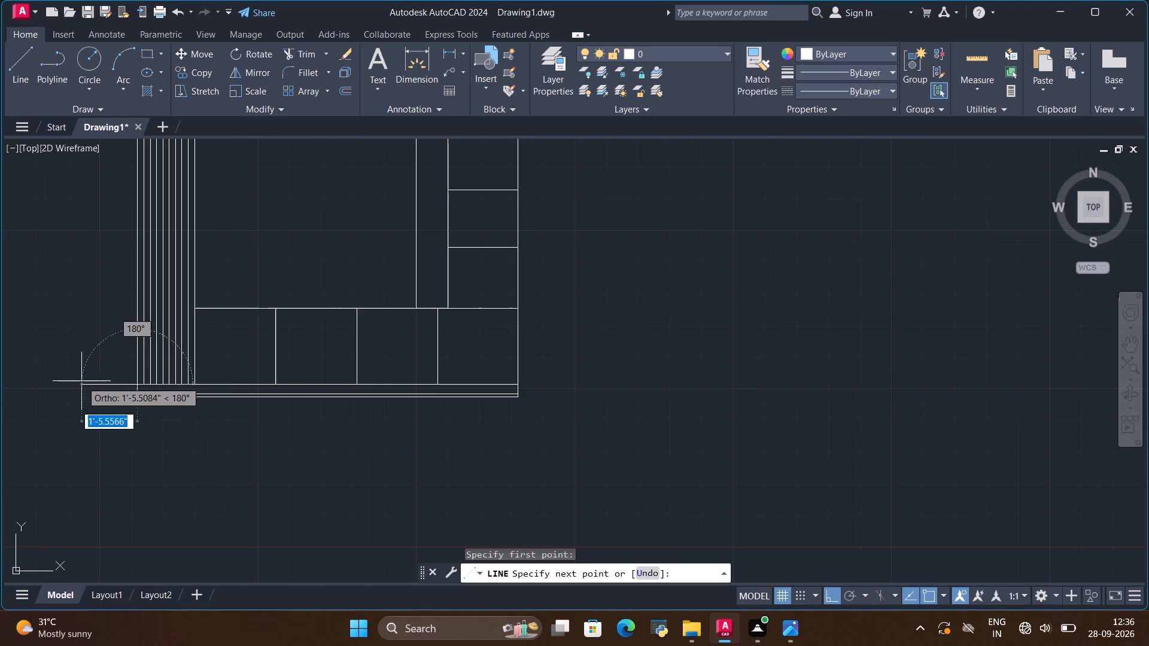
pyautogui.scroll(3, 491, 397)
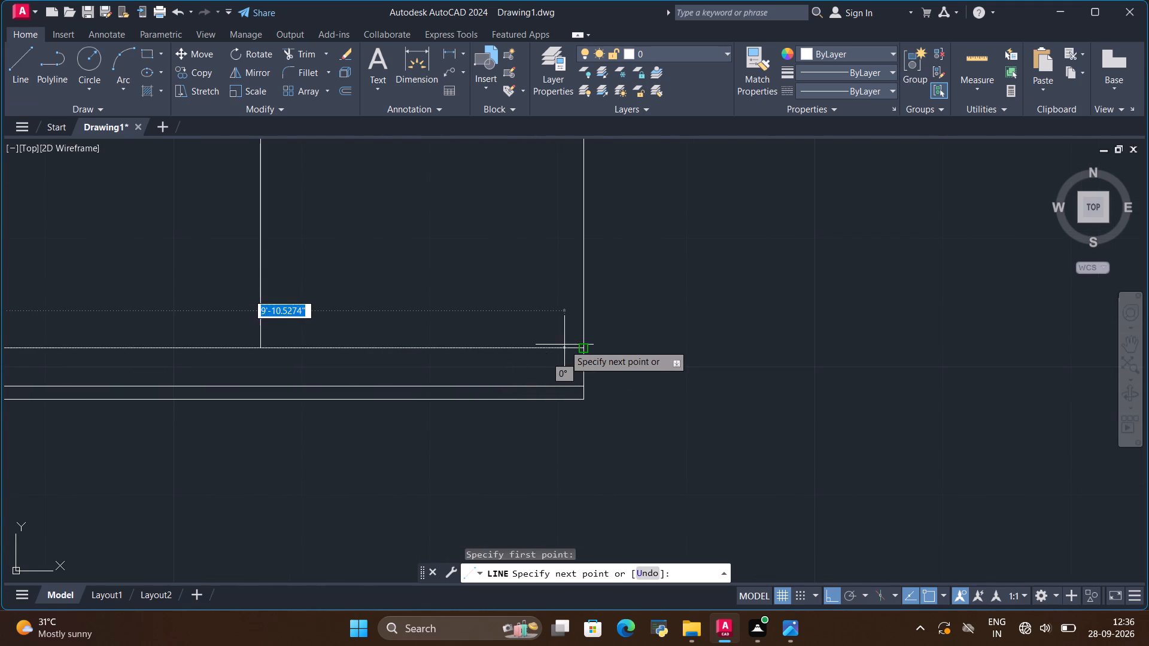
pyautogui.click(586, 347)
pyautogui.press('Escape')
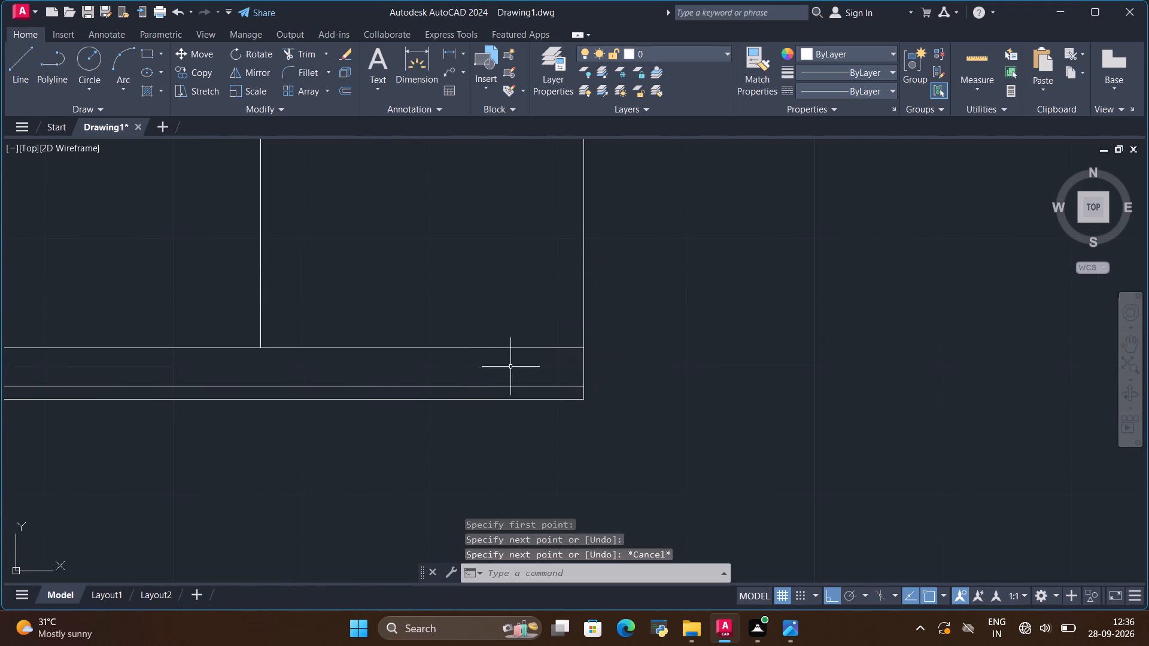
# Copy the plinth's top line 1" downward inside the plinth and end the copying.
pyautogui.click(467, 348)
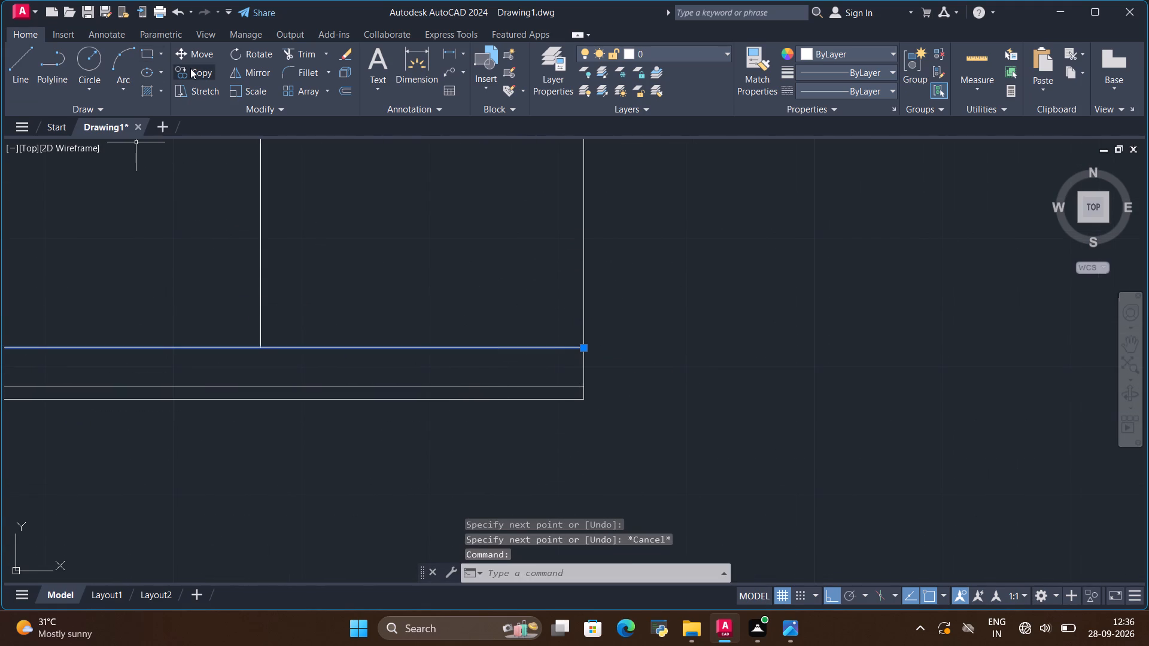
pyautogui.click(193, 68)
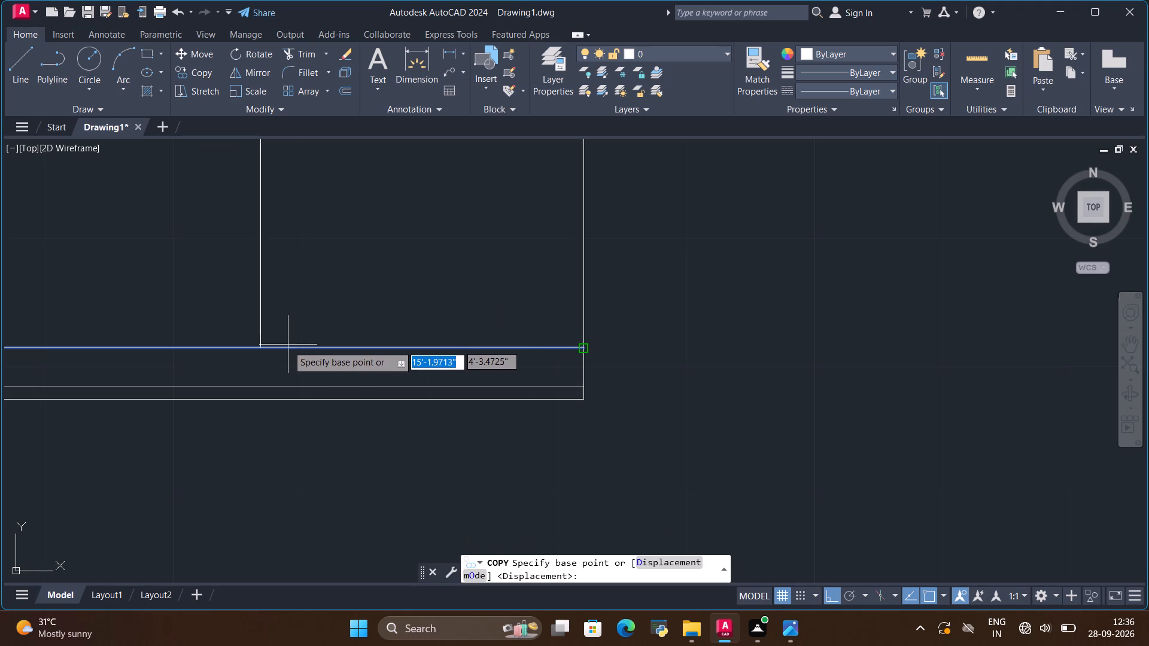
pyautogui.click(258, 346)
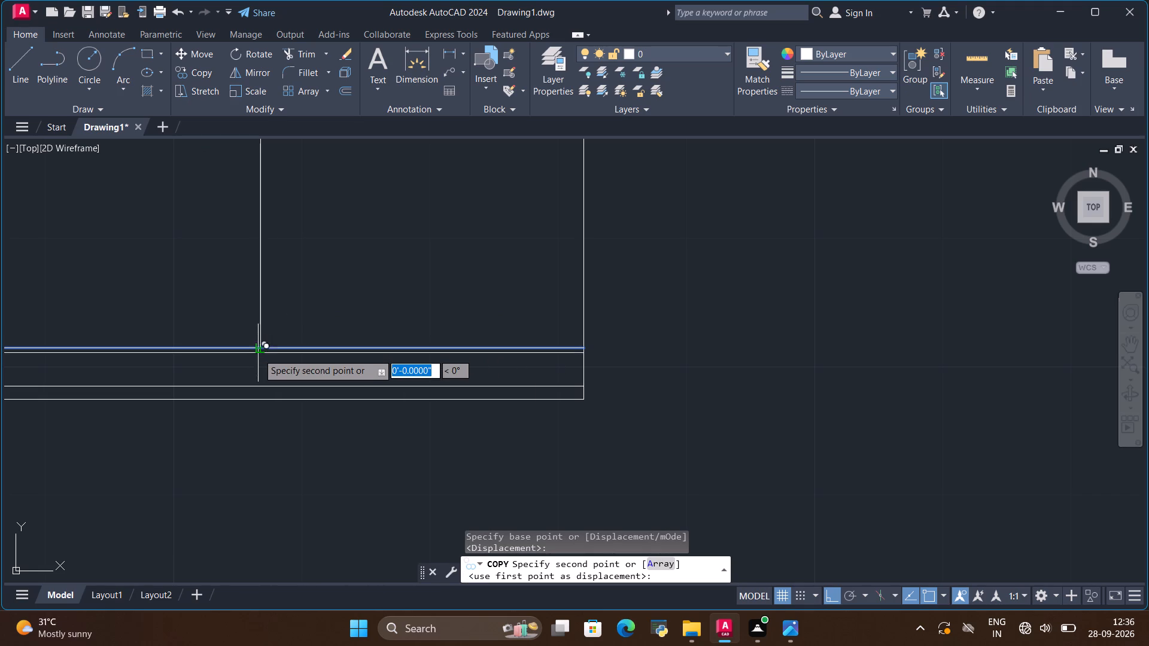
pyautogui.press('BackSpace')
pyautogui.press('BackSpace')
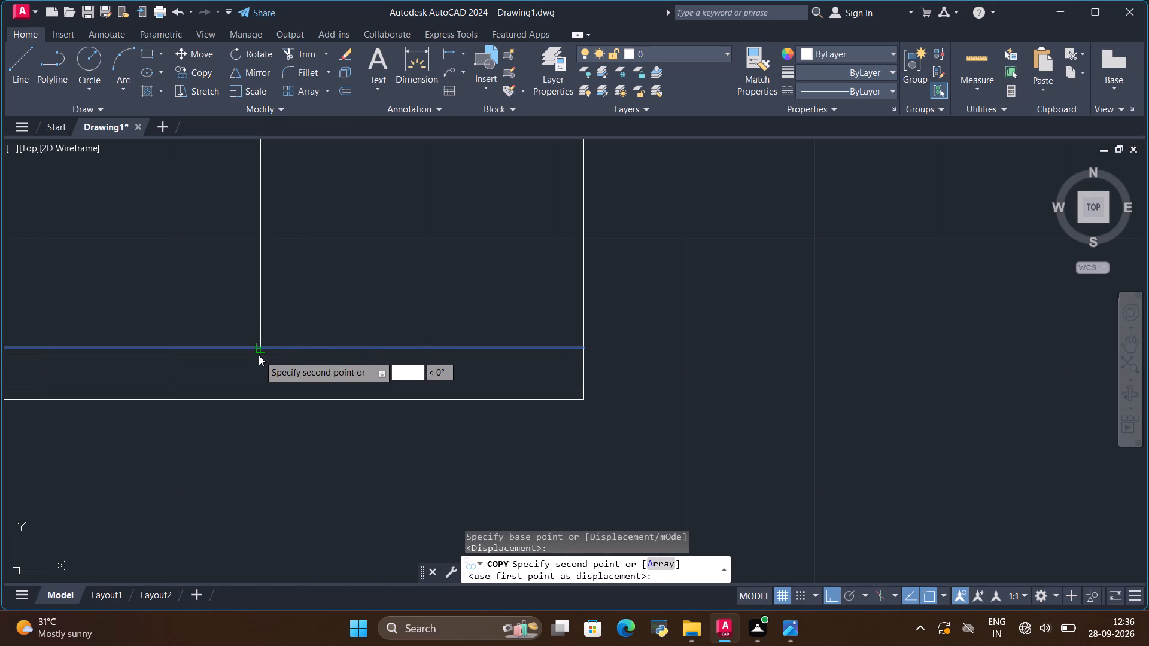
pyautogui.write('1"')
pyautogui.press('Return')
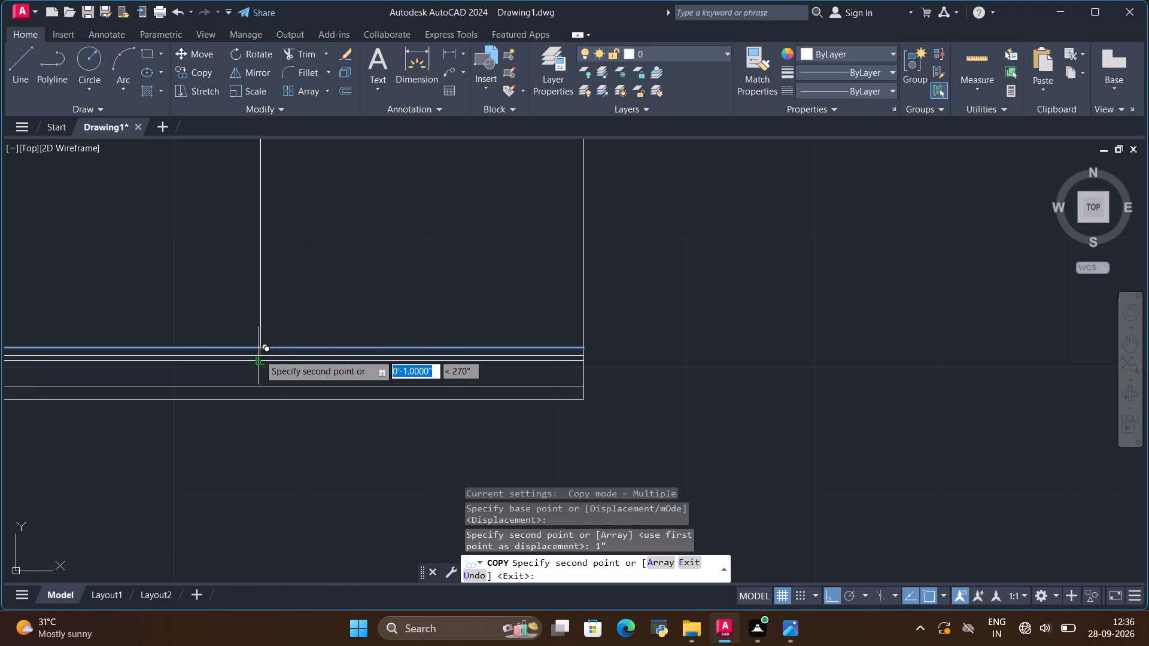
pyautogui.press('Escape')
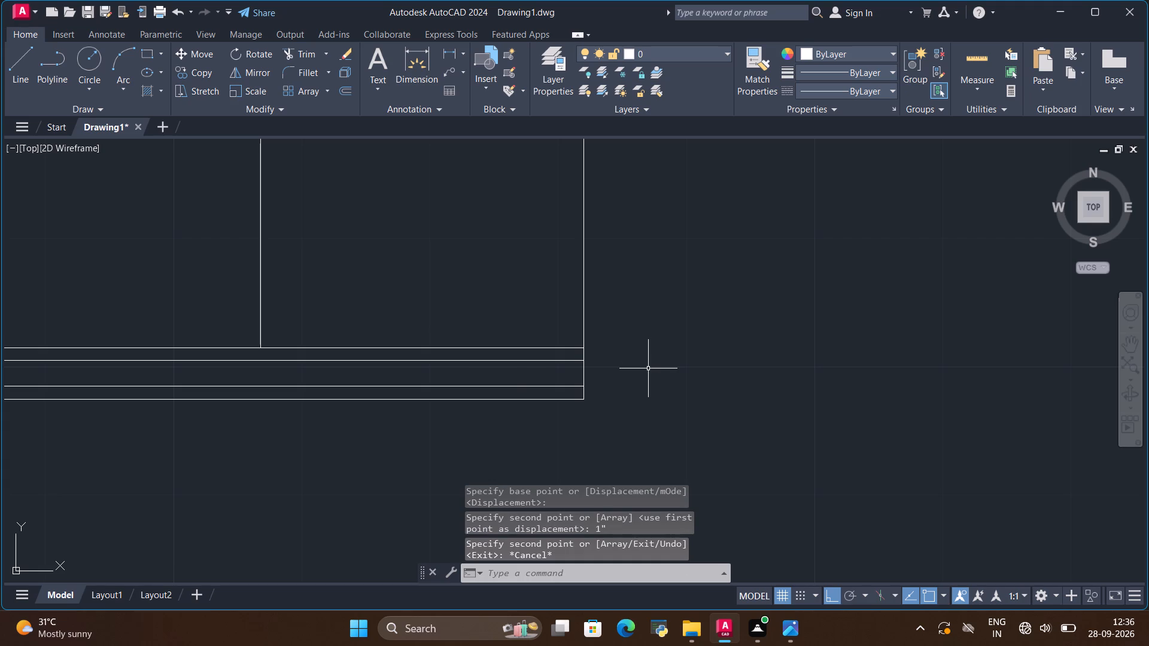
# Examine the plinth lines and compare them with the toe kick beneath the cabinets in the reference image.
pyautogui.scroll(-2, 658, 358)
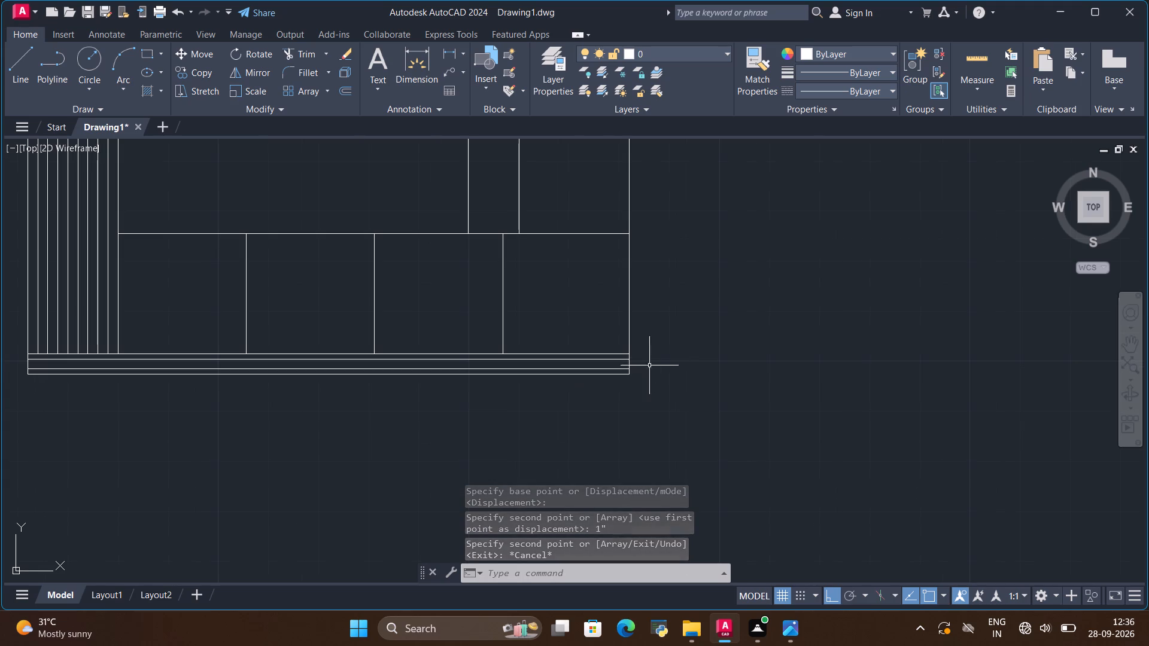
pyautogui.scroll(2, 608, 361)
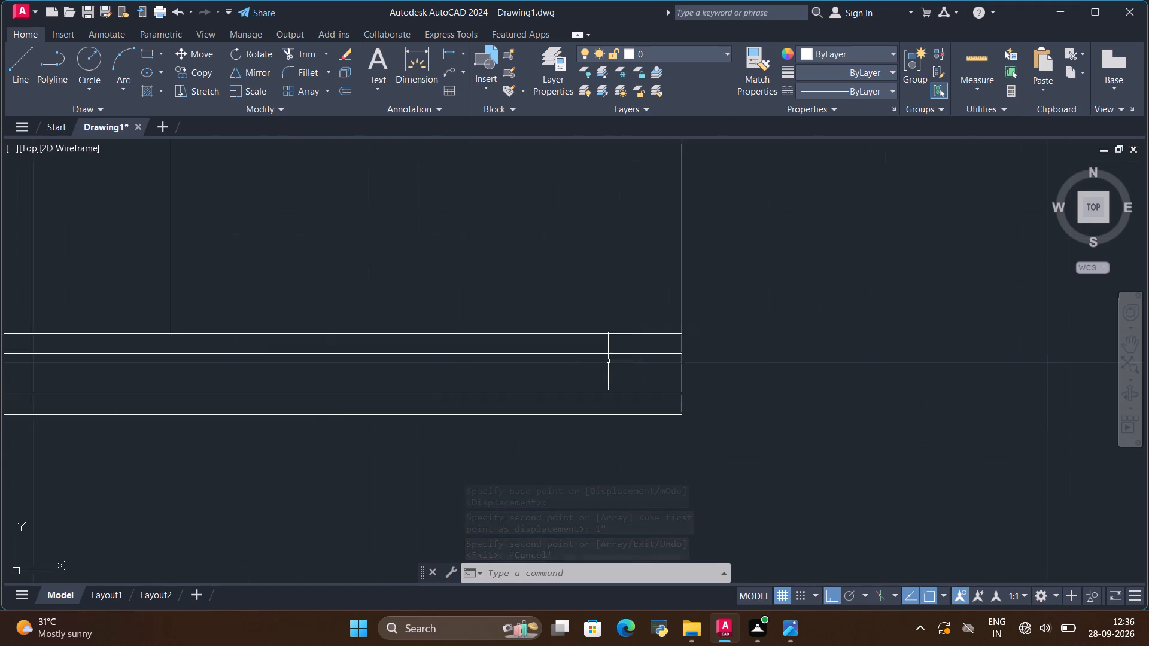
pyautogui.scroll(2, 608, 361)
pyautogui.scroll(-3, 768, 346)
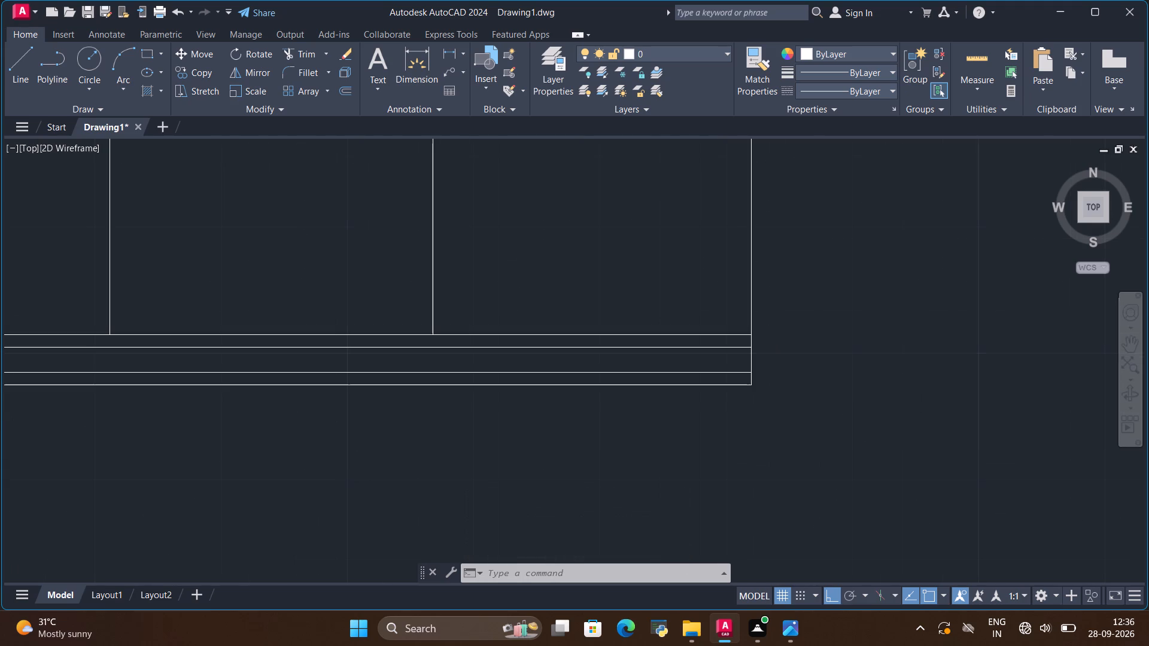
pyautogui.scroll(-1, 768, 346)
pyautogui.hotkey('alt', 'Tab')
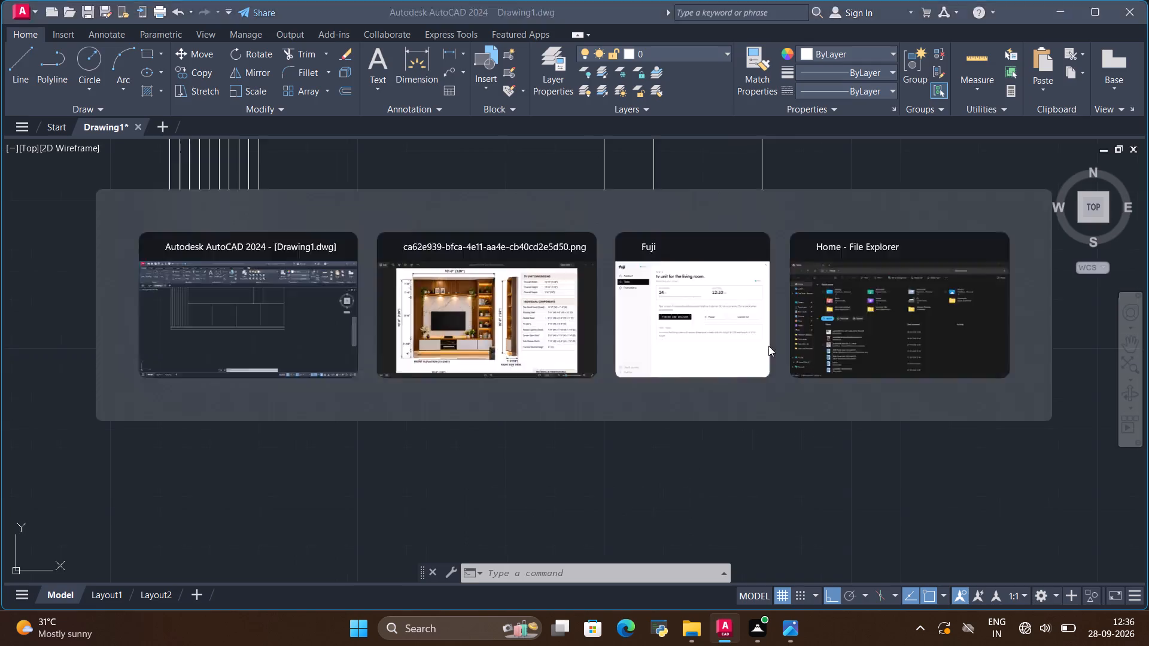
pyautogui.scroll(3, 373, 483)
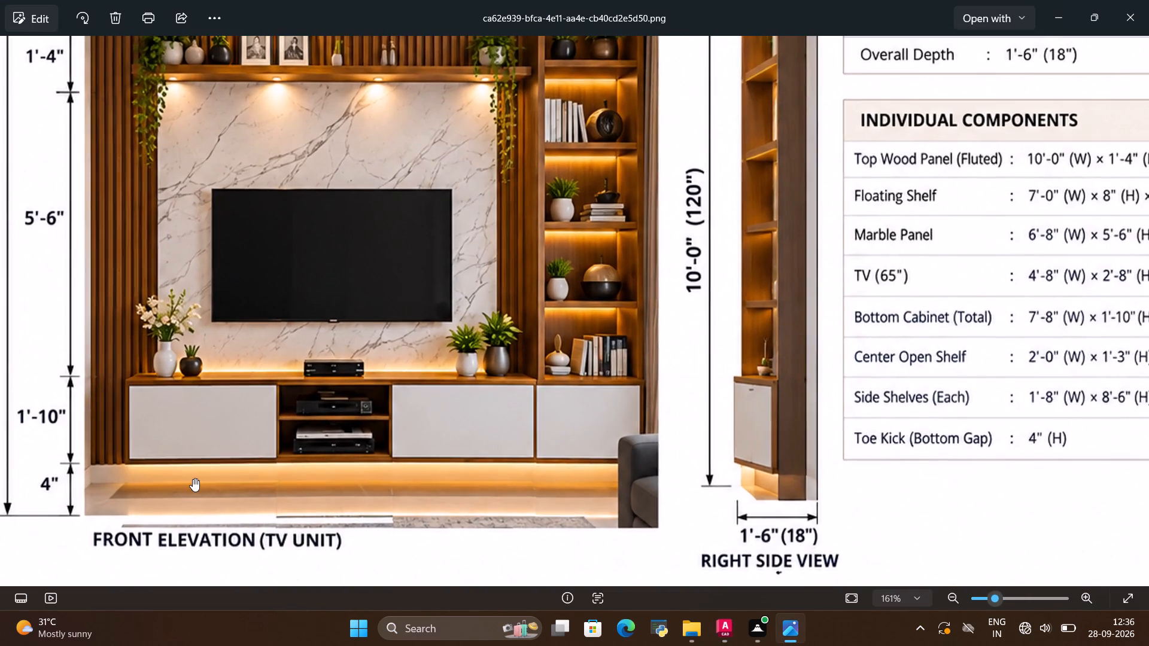
pyautogui.scroll(4, 193, 479)
pyautogui.hotkey('alt', 'Tab')
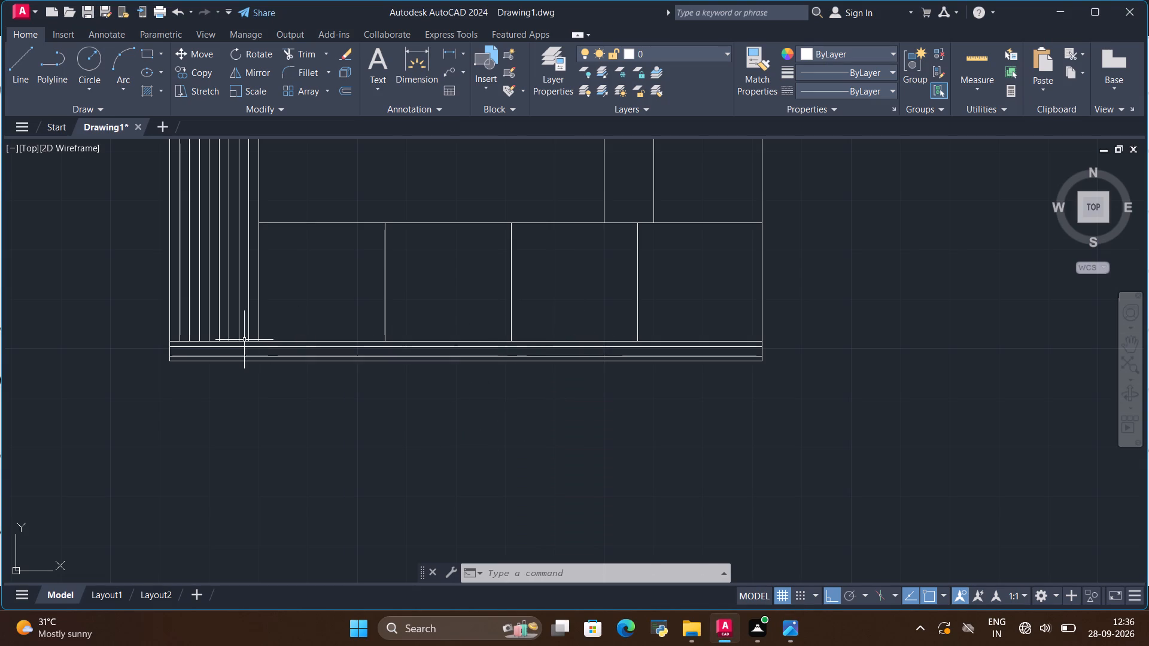
pyautogui.scroll(2, 212, 340)
pyautogui.scroll(-1, 244, 336)
pyautogui.scroll(-1, 478, 327)
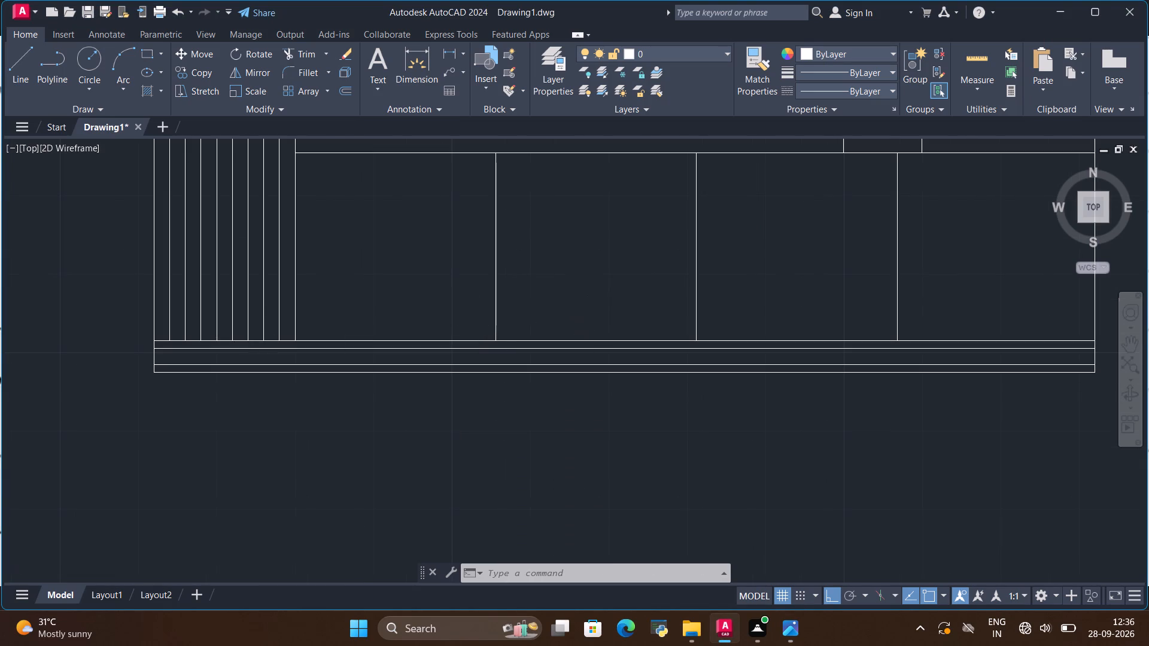
pyautogui.scroll(1, 887, 299)
pyautogui.scroll(-1, 841, 325)
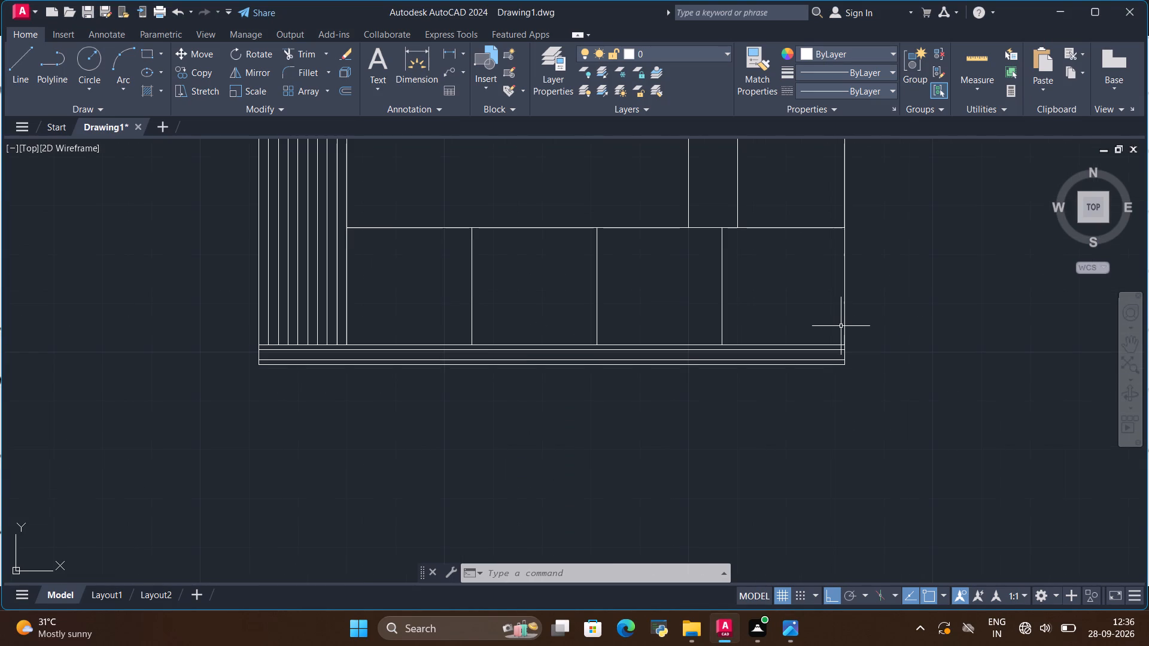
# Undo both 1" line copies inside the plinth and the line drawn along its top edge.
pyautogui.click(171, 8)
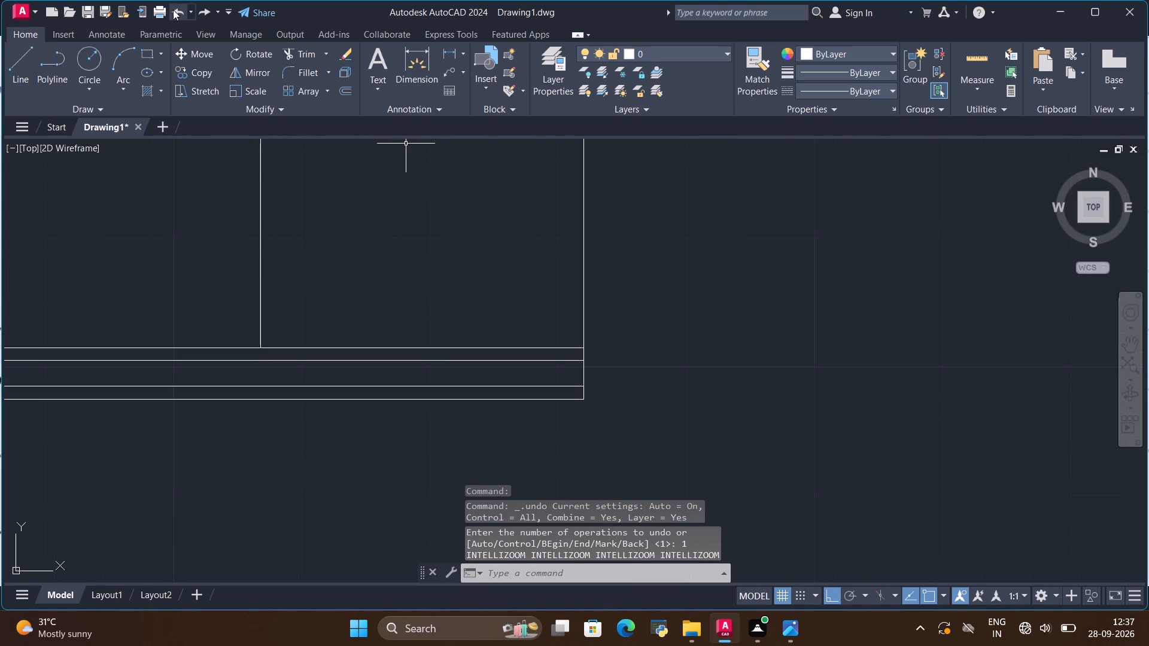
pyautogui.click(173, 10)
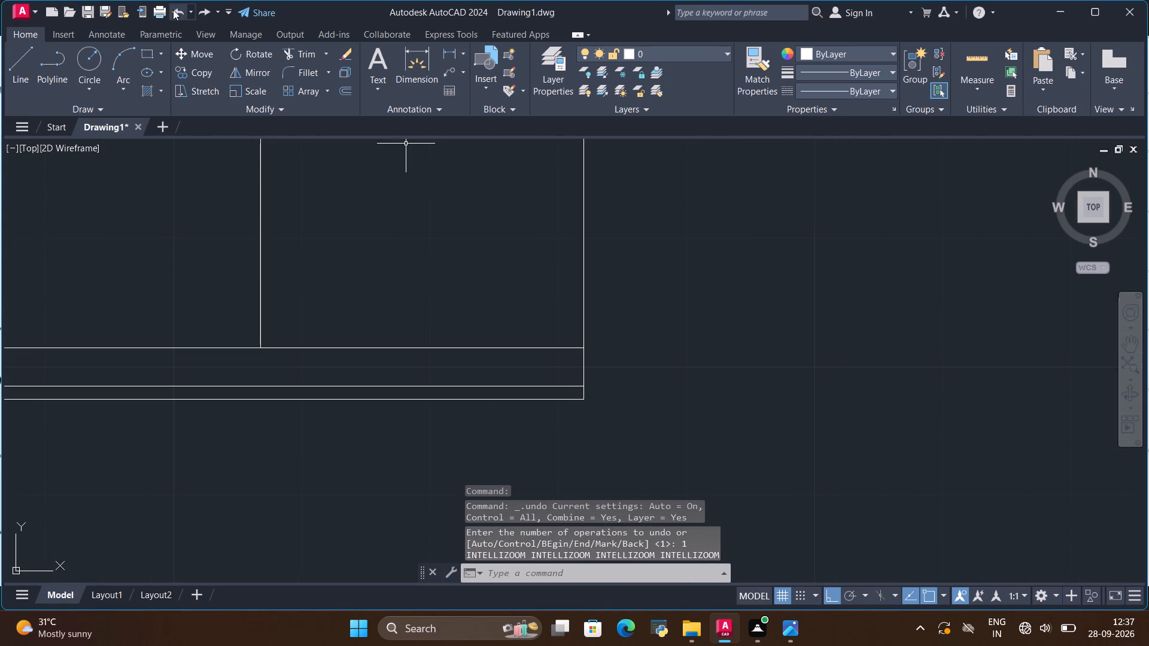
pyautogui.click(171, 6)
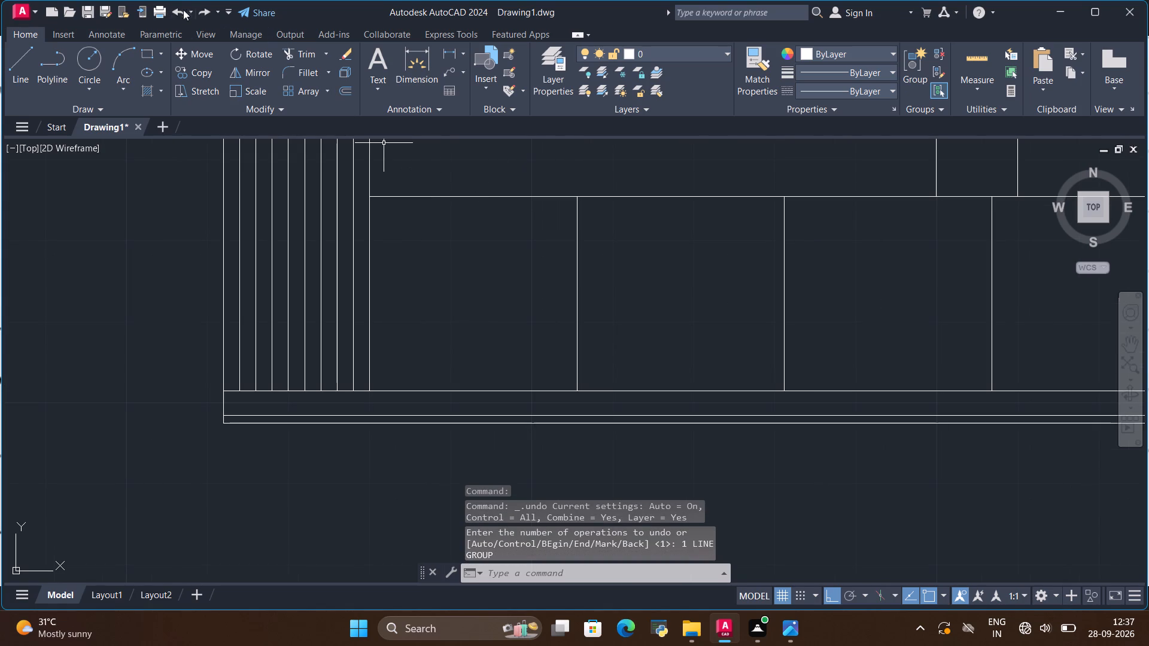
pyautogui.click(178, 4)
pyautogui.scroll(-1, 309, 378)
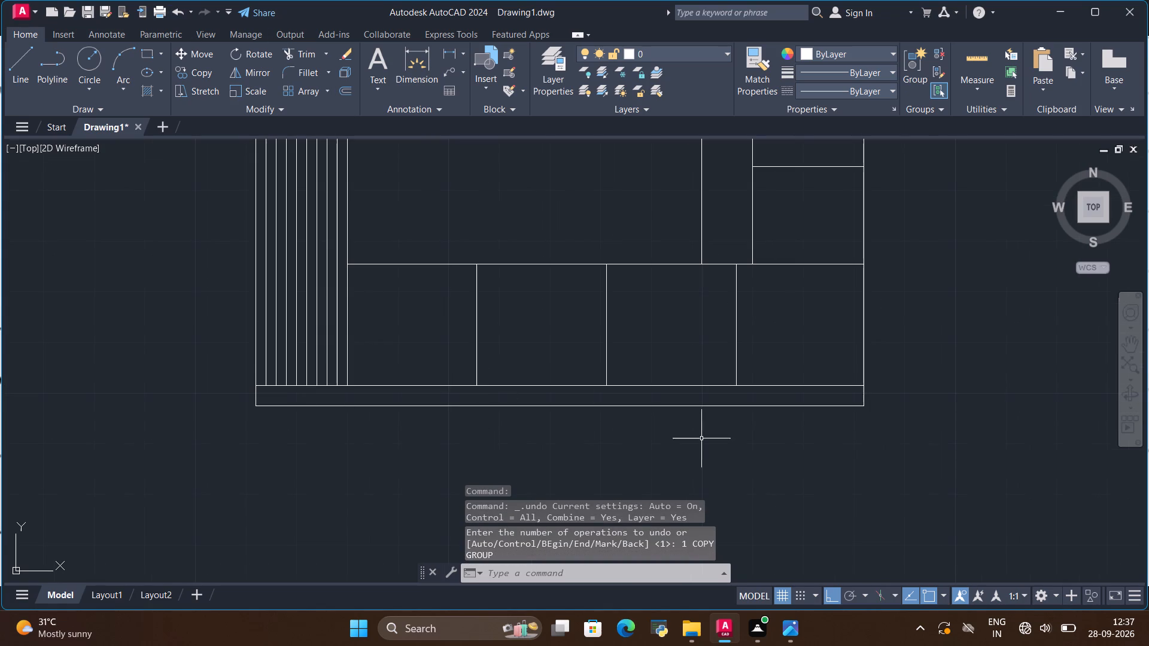
# Save the drawing in the Documents folder under the name "tv unit 01 2d plan".
pyautogui.hotkey('ctrl', 's')
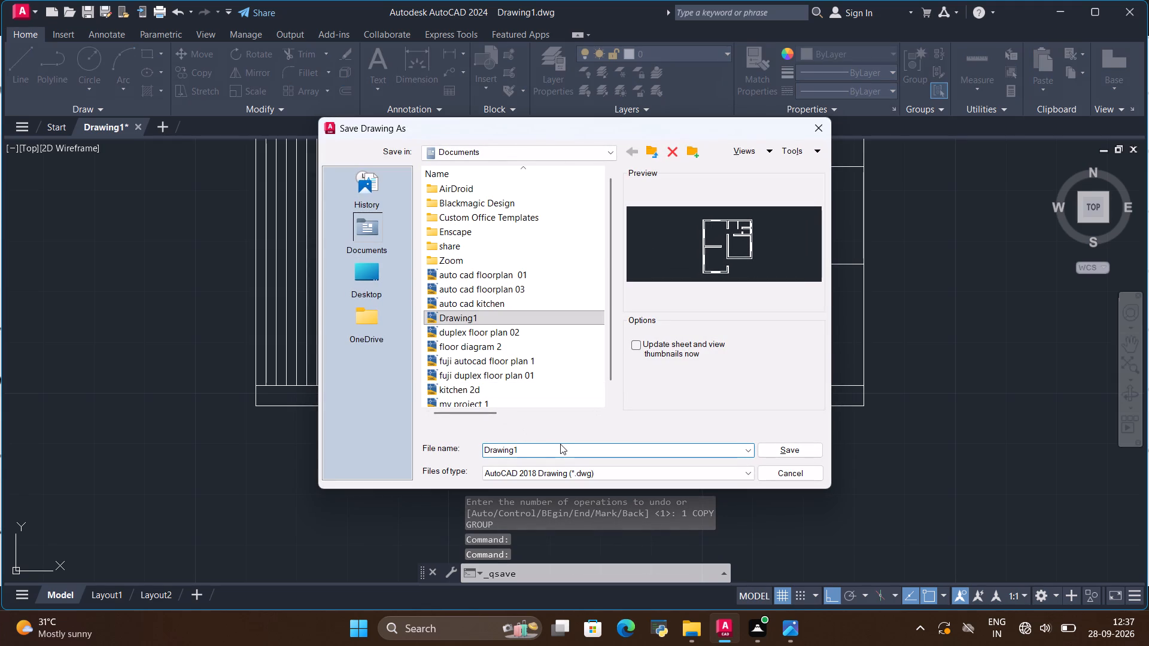
pyautogui.click(560, 449)
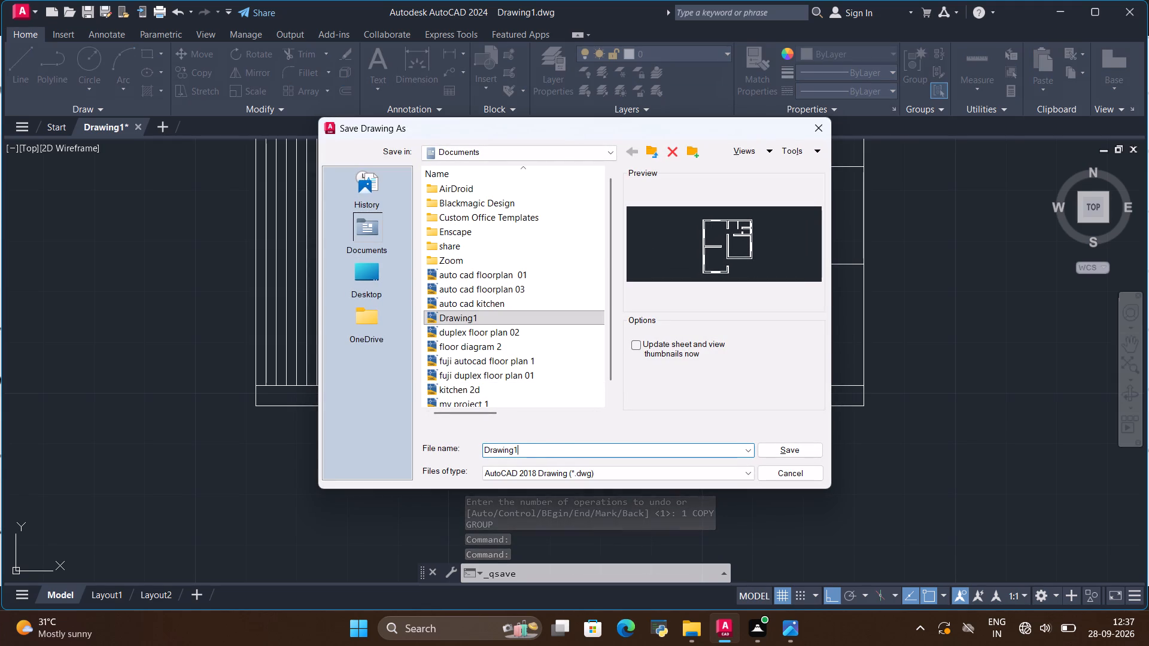
pyautogui.press('space')
pyautogui.press('BackSpace')
pyautogui.press('BackSpace')
pyautogui.press('BackSpace')
pyautogui.press('BackSpace')
pyautogui.press('BackSpace')
pyautogui.press('BackSpace')
pyautogui.press('BackSpace')
pyautogui.press('BackSpace')
pyautogui.press('BackSpace')
pyautogui.press('BackSpace')
pyautogui.press('BackSpace')
pyautogui.press('BackSpace')
pyautogui.press('BackSpace')
pyautogui.press('BackSpace')
pyautogui.press('BackSpace')
pyautogui.press('BackSpace')
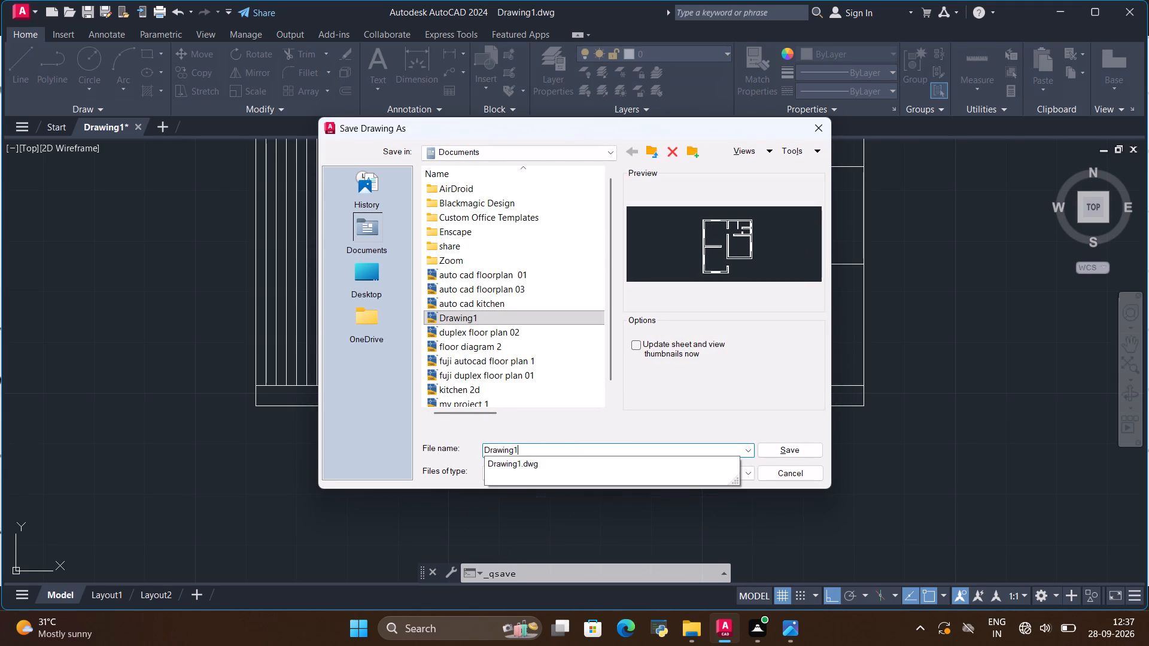
pyautogui.write('tv unit')
pyautogui.press('space')
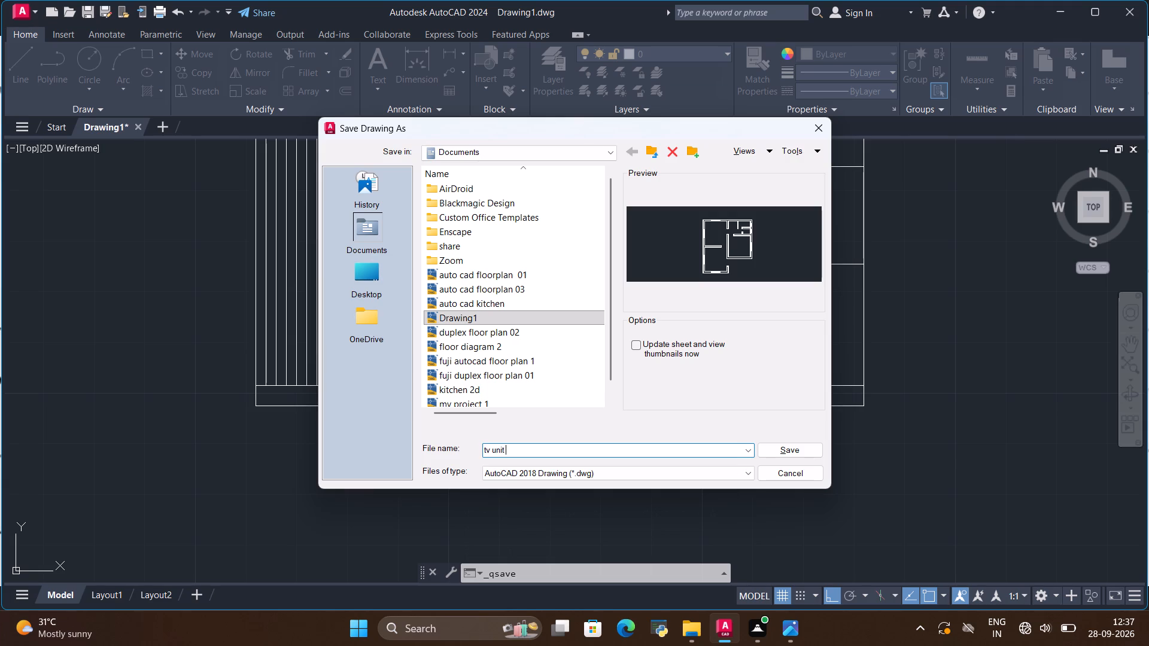
pyautogui.write('01')
pyautogui.press('space')
pyautogui.write('2d plan')
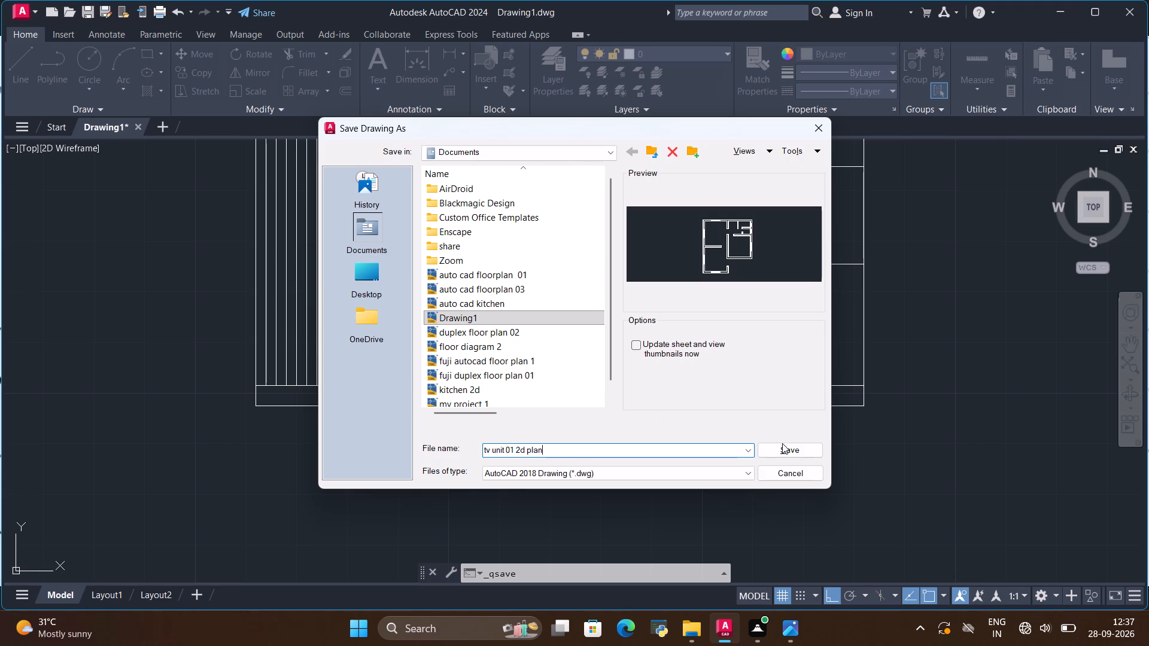
pyautogui.click(783, 449)
# Copy the unit's bottom line 0.5" upward inside the plinth and end the copying.
pyautogui.scroll(-2, 783, 449)
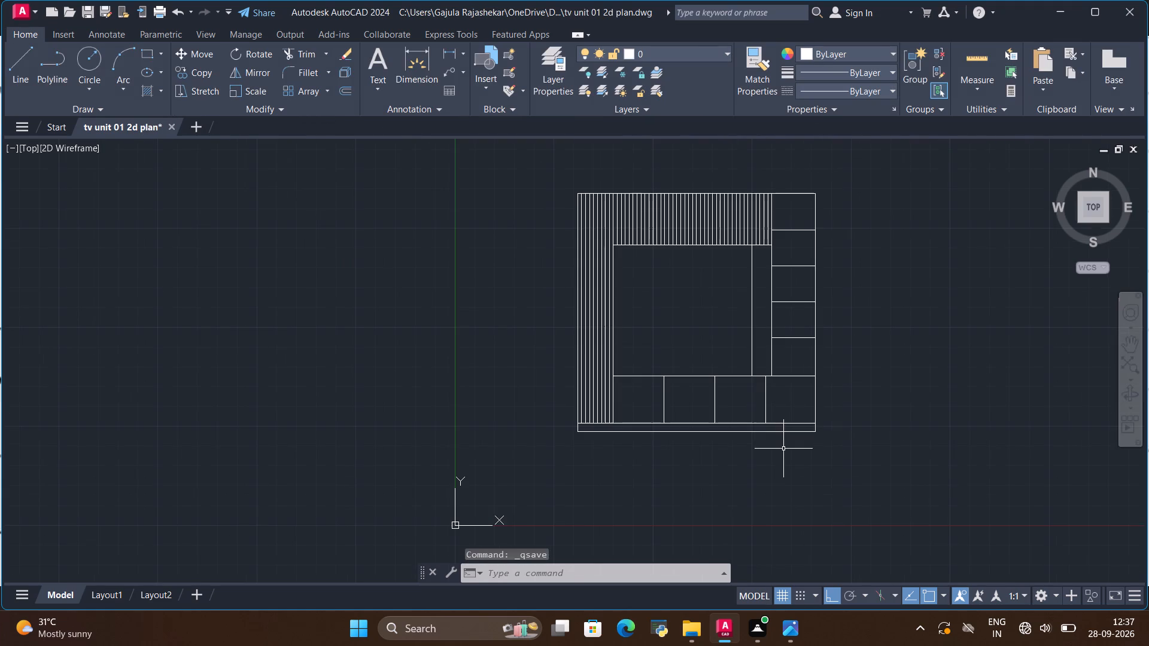
pyautogui.scroll(1, 761, 340)
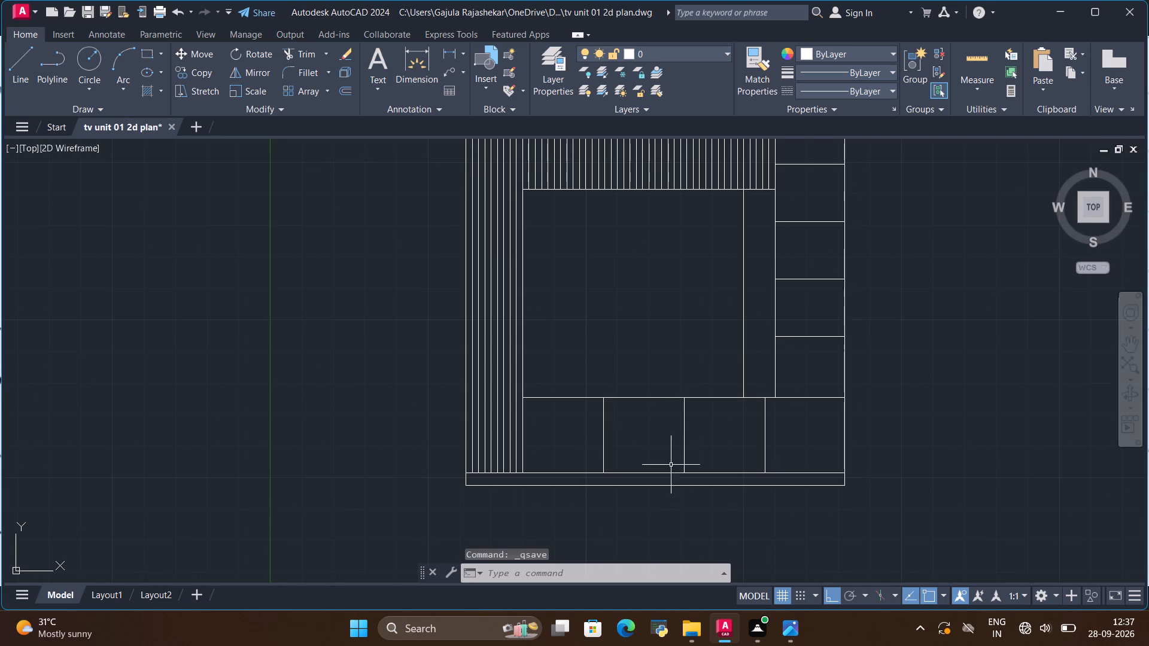
pyautogui.scroll(2, 678, 493)
pyautogui.click(673, 474)
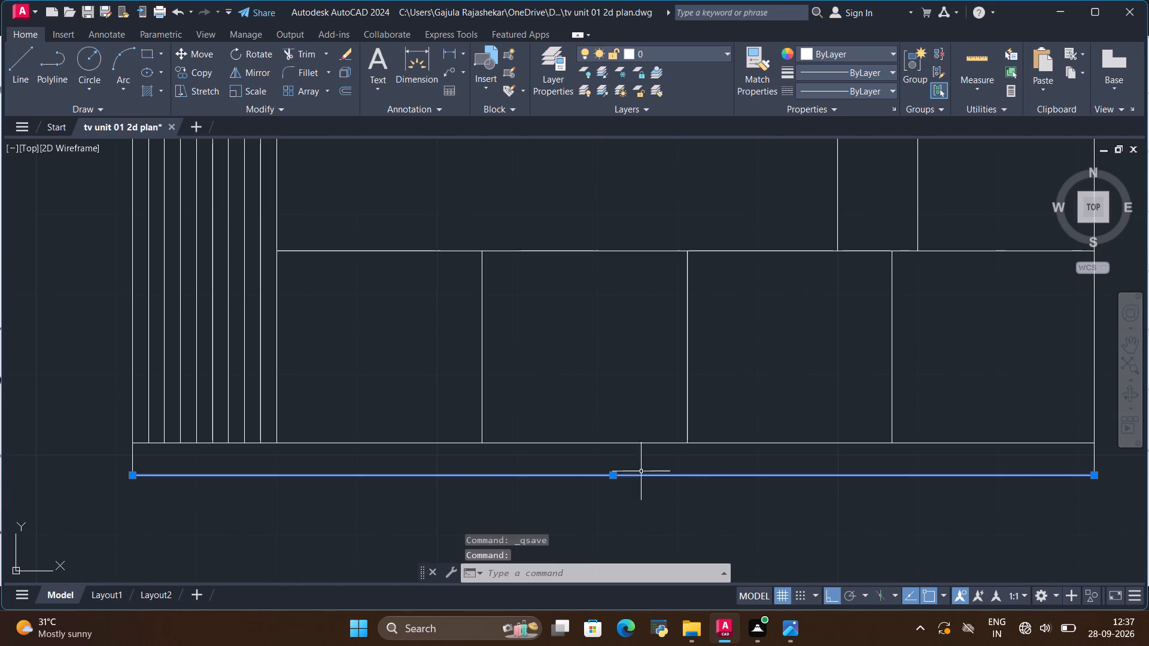
pyautogui.press('Escape')
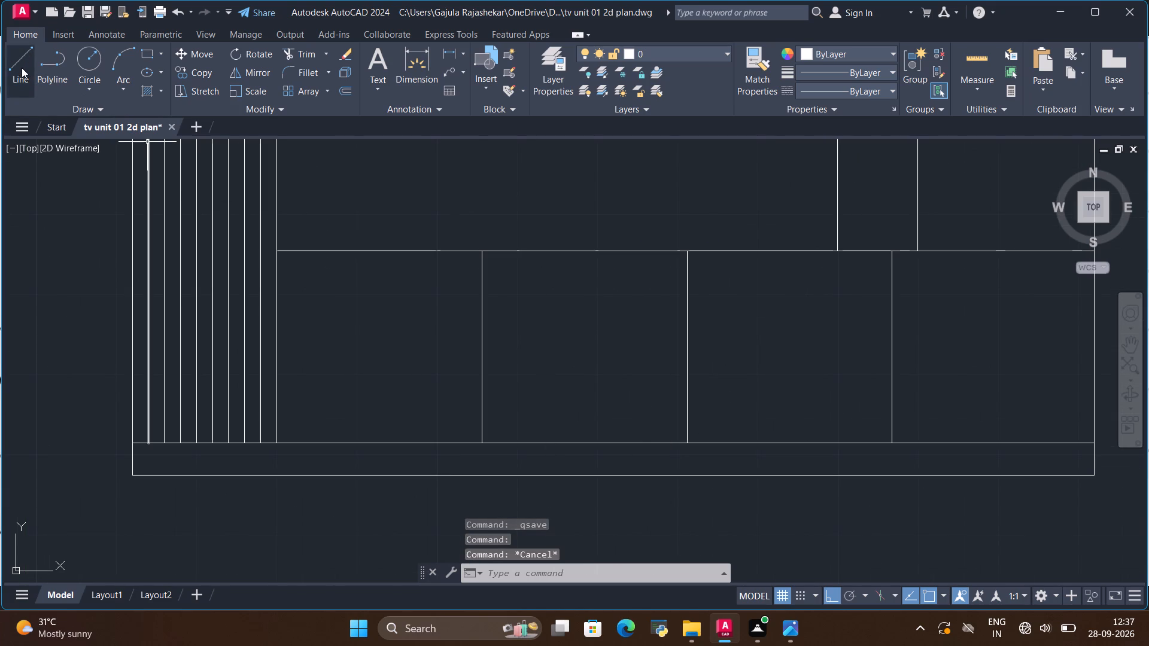
pyautogui.click(325, 476)
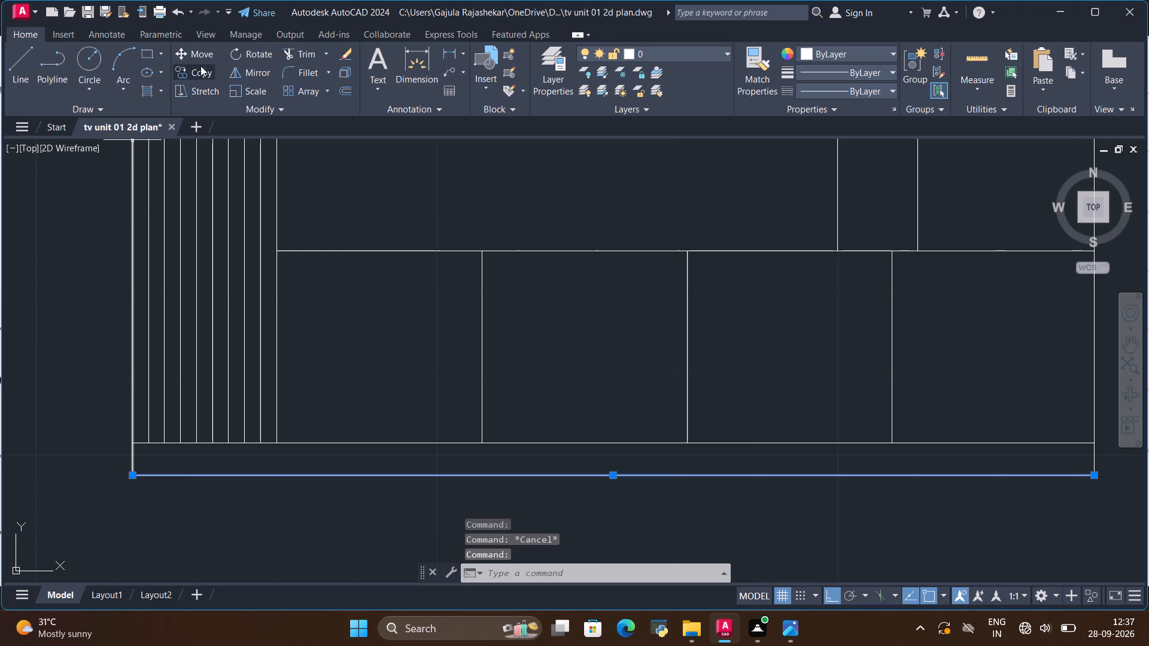
pyautogui.click(200, 65)
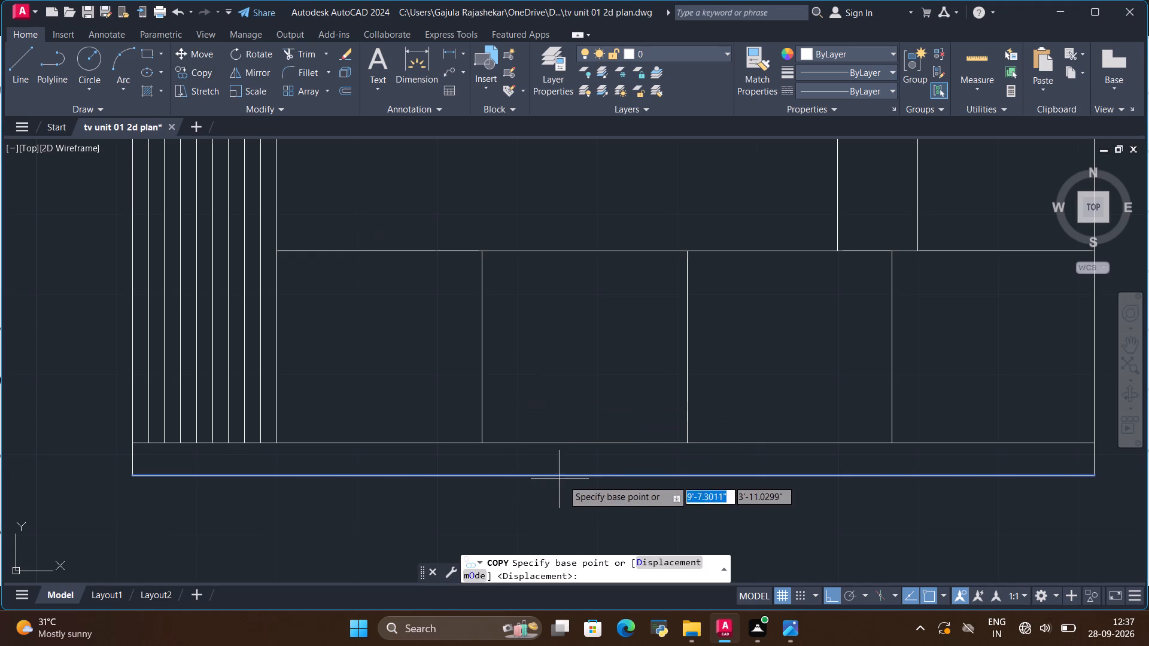
pyautogui.click(614, 477)
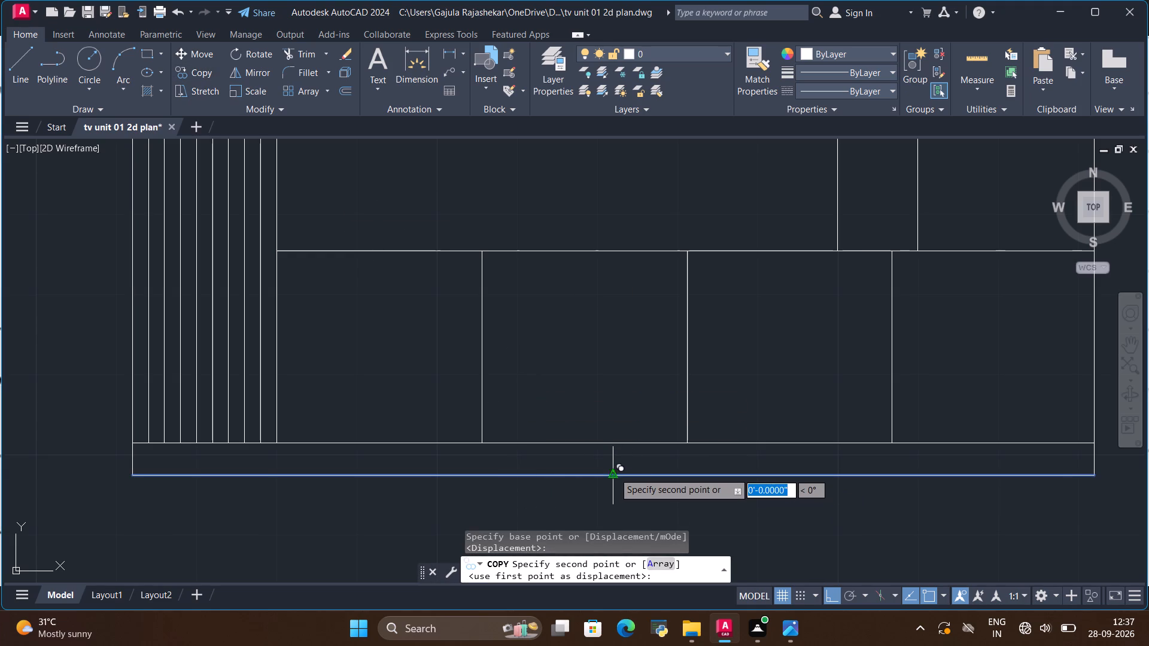
pyautogui.press('BackSpace')
pyautogui.press('BackSpace')
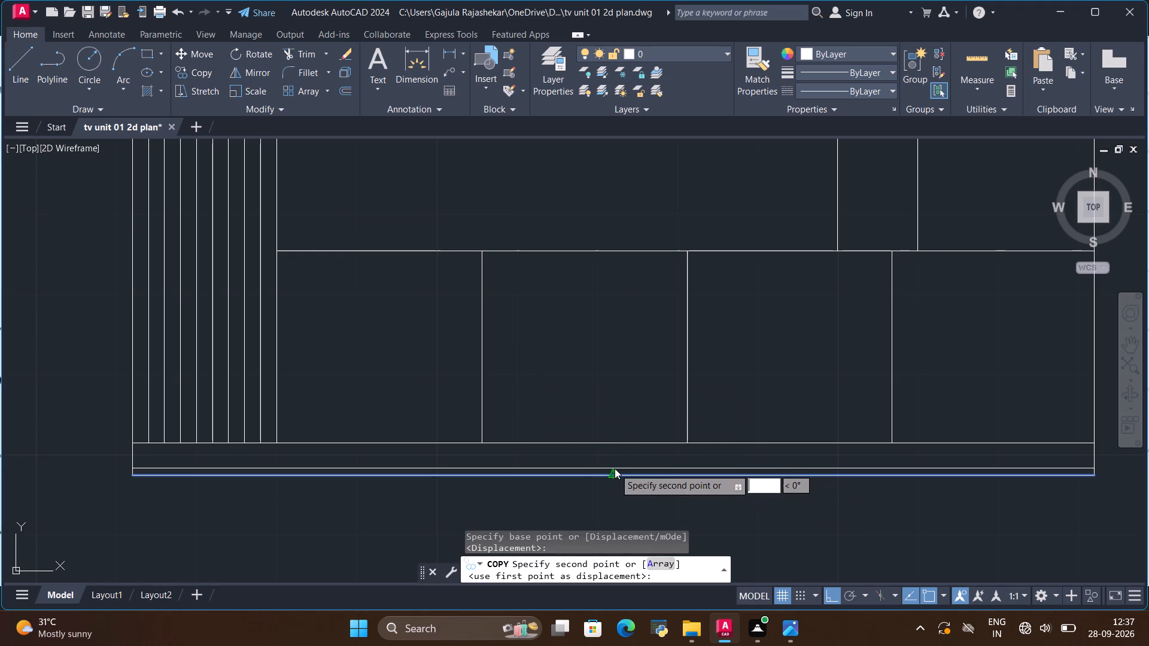
pyautogui.write('.5')
pyautogui.hotkey('shift', '"')
pyautogui.press('Return')
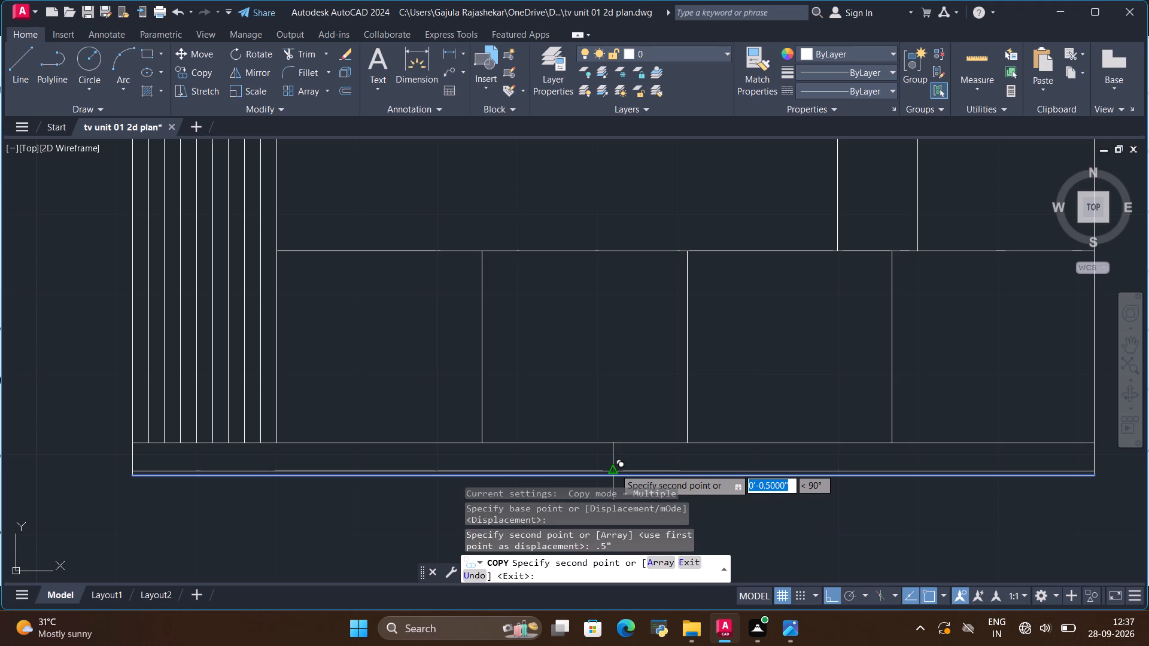
pyautogui.press('Escape')
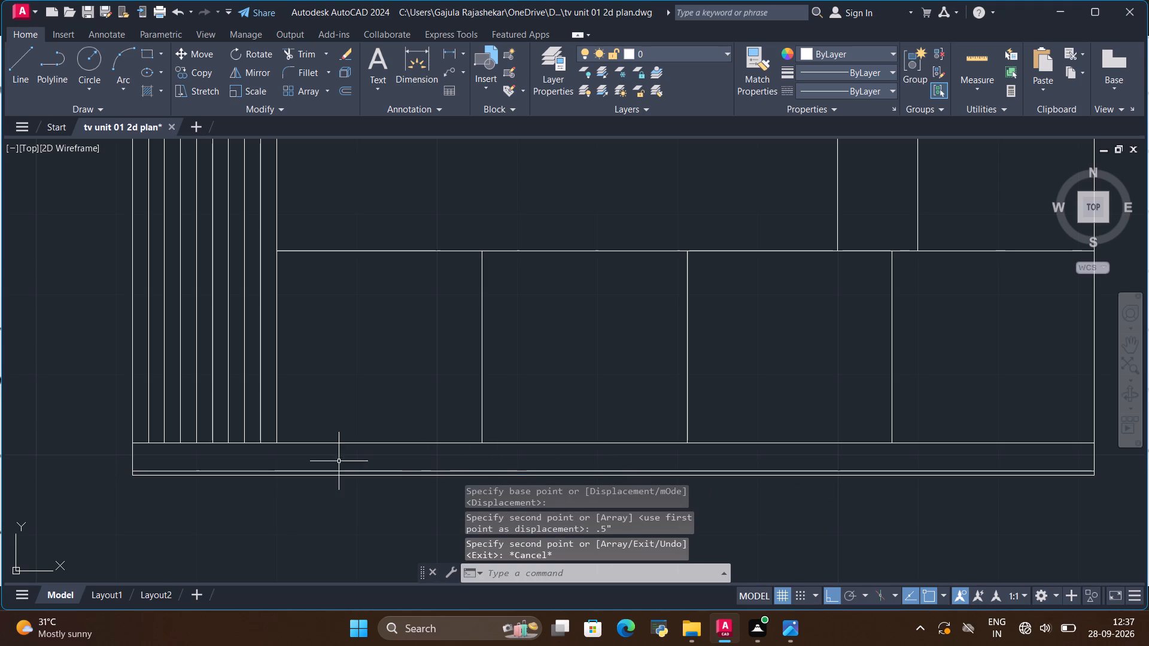
# Draw a line along the plinth's top edge across the unit's full width, from the left side to the right side.
pyautogui.click(8, 66)
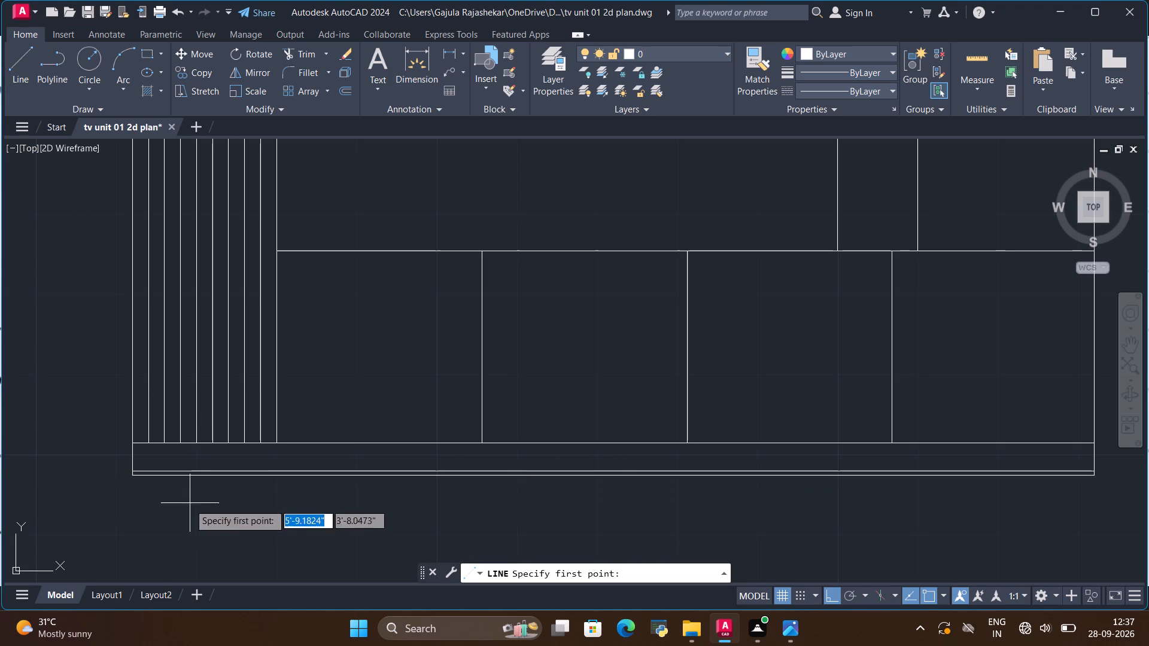
pyautogui.click(134, 439)
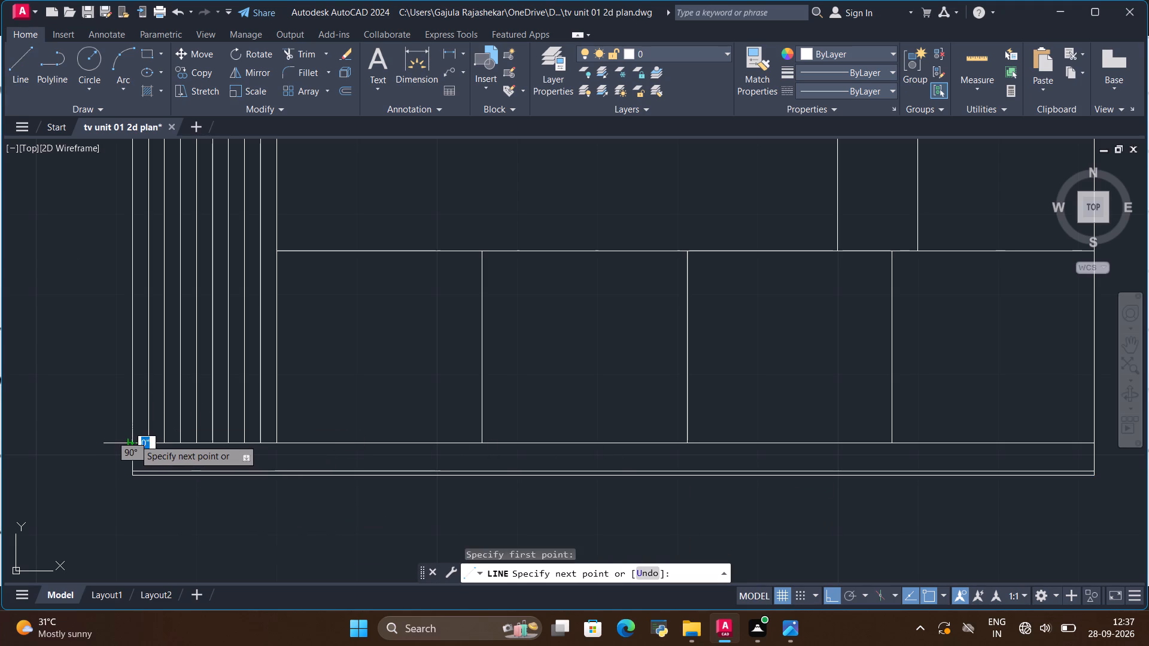
pyautogui.scroll(-2, 335, 399)
pyautogui.scroll(2, 645, 409)
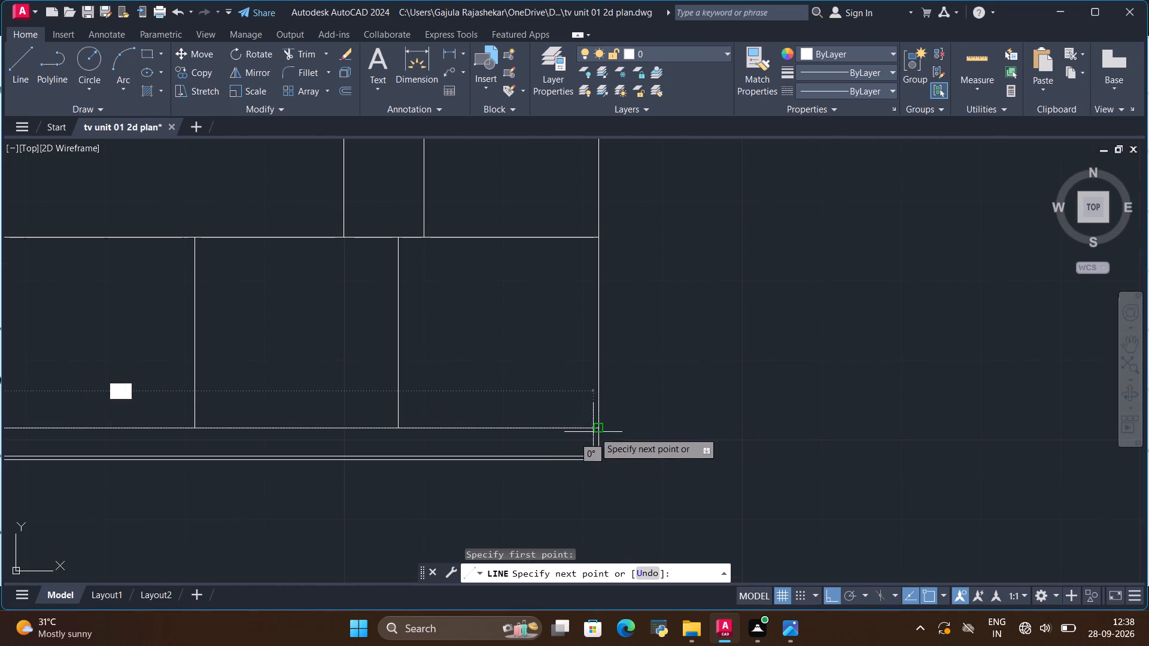
pyautogui.click(599, 428)
pyautogui.press('Escape')
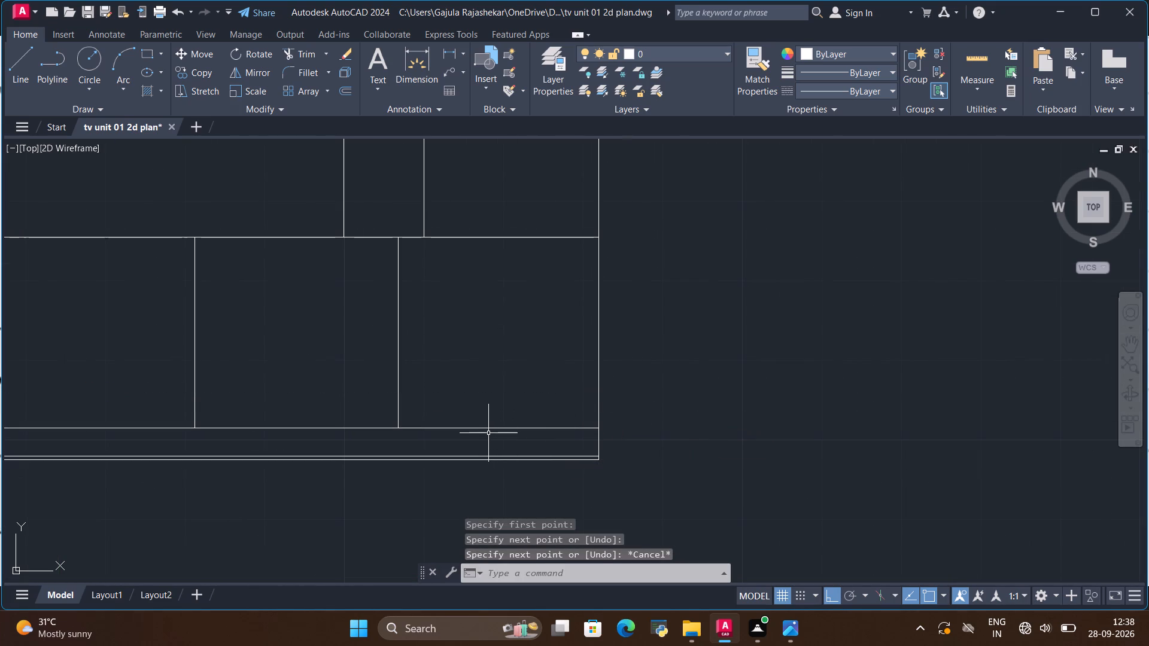
# Copy the plinth's top edge line 0.5" downward inside the plinth and end the copying.
pyautogui.click(486, 428)
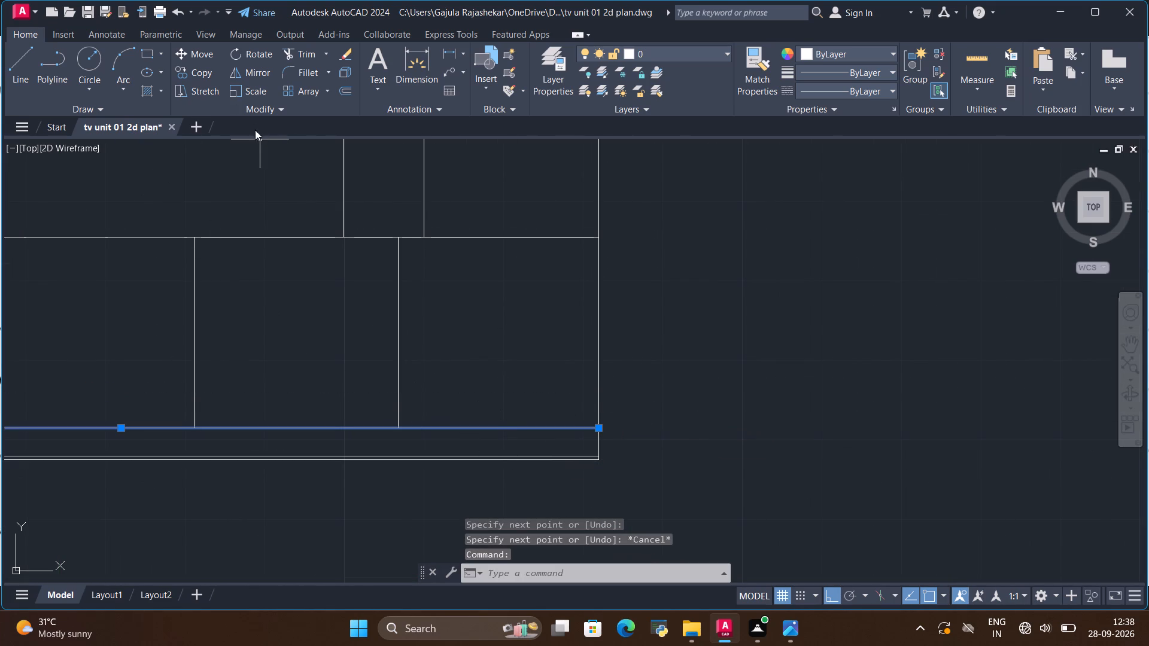
pyautogui.click(210, 72)
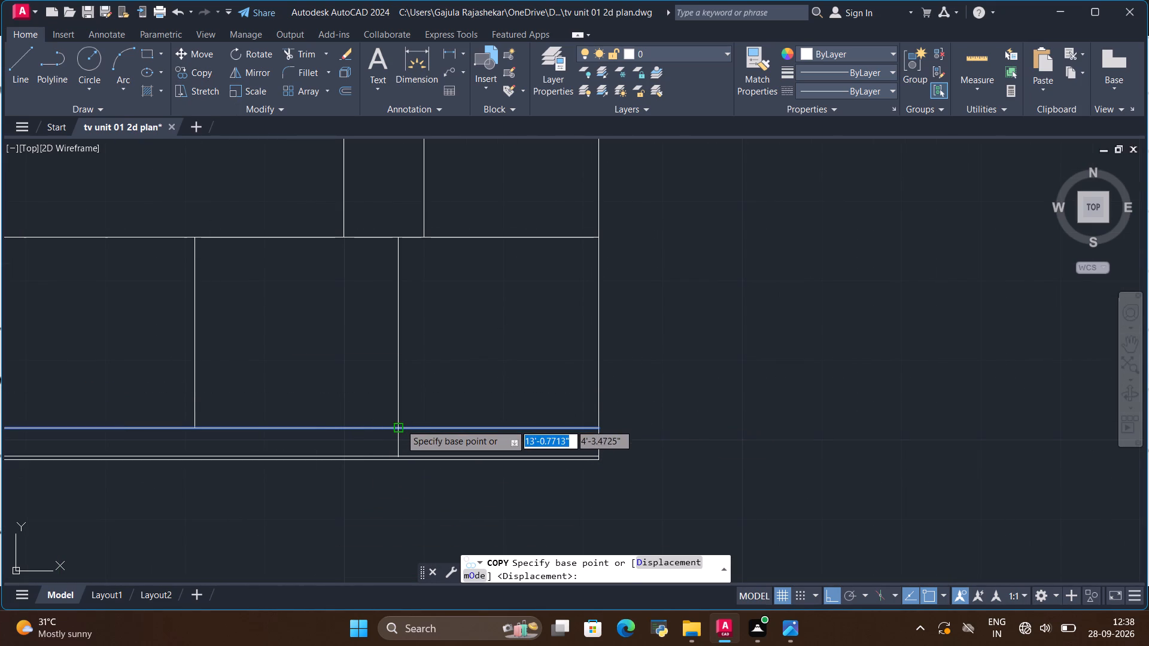
pyautogui.click(400, 424)
pyautogui.press('BackSpace')
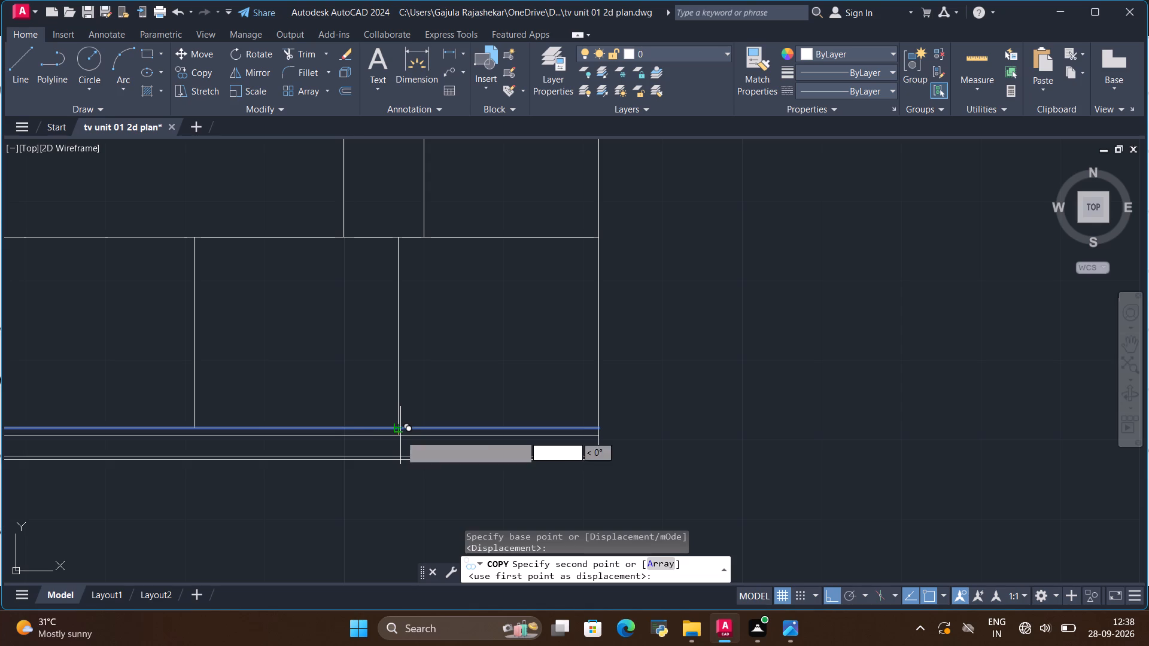
pyautogui.press('BackSpace')
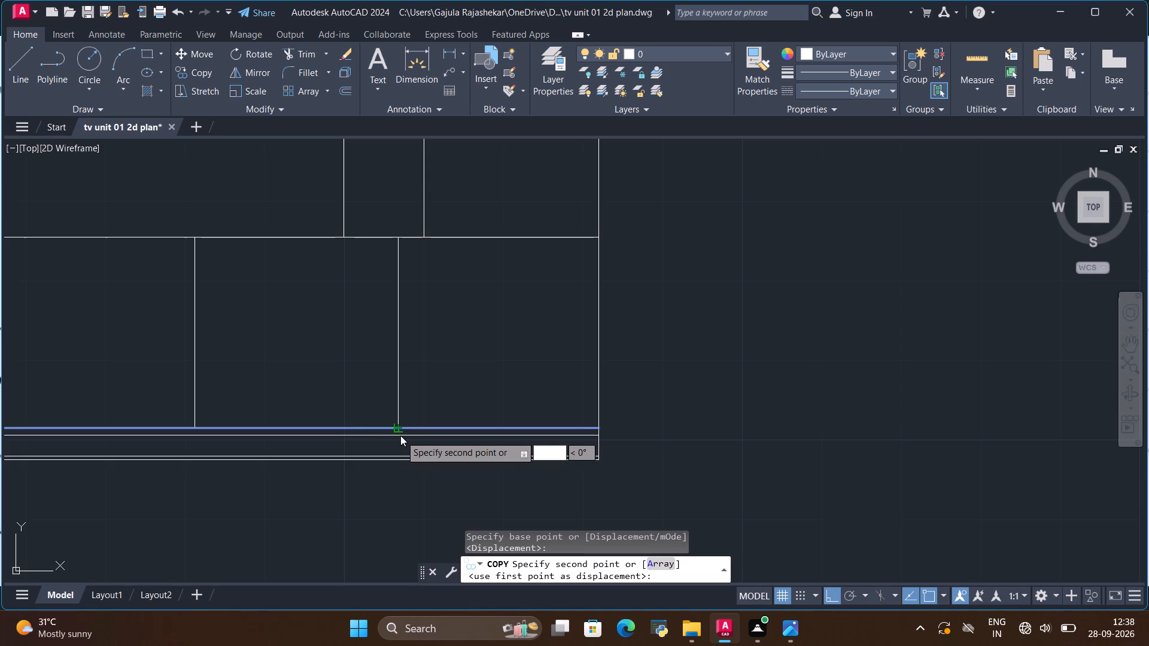
pyautogui.write('.5')
pyautogui.hotkey('shift', '"')
pyautogui.press('Return')
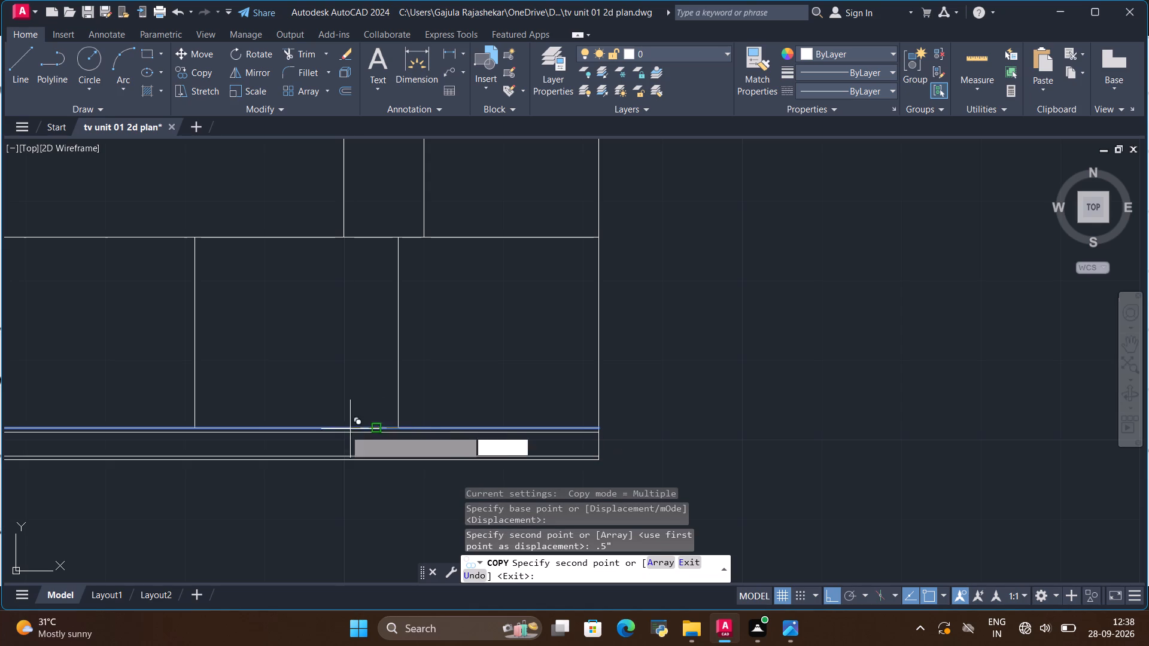
pyautogui.scroll(2, 328, 443)
pyautogui.scroll(-1, 403, 425)
pyautogui.press('Escape')
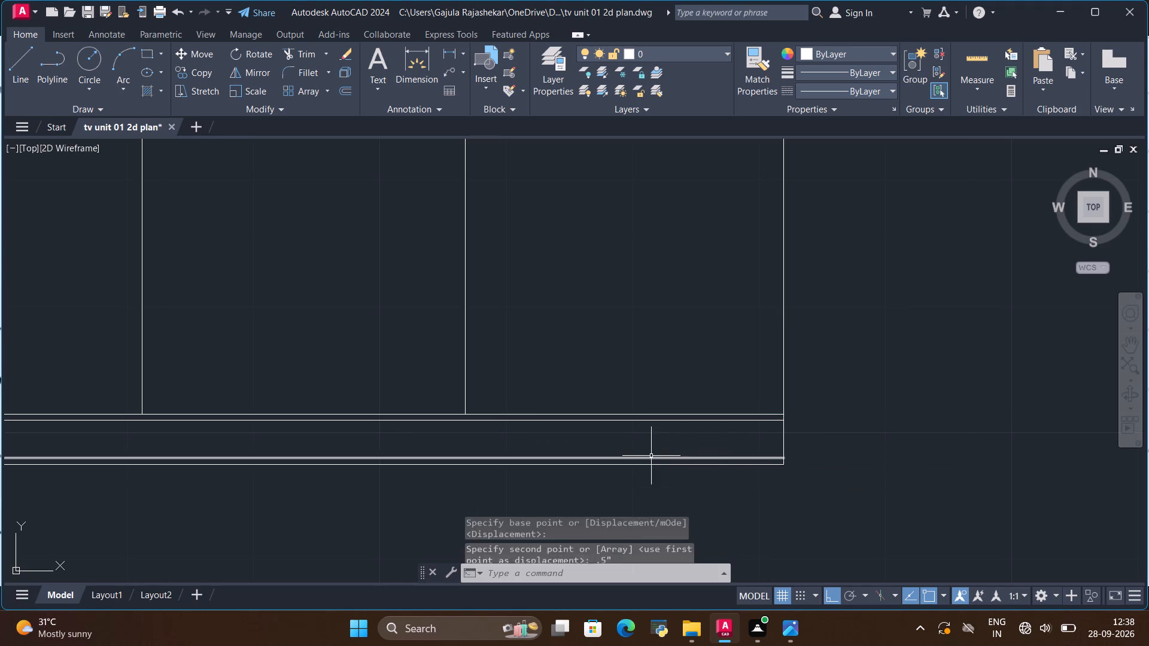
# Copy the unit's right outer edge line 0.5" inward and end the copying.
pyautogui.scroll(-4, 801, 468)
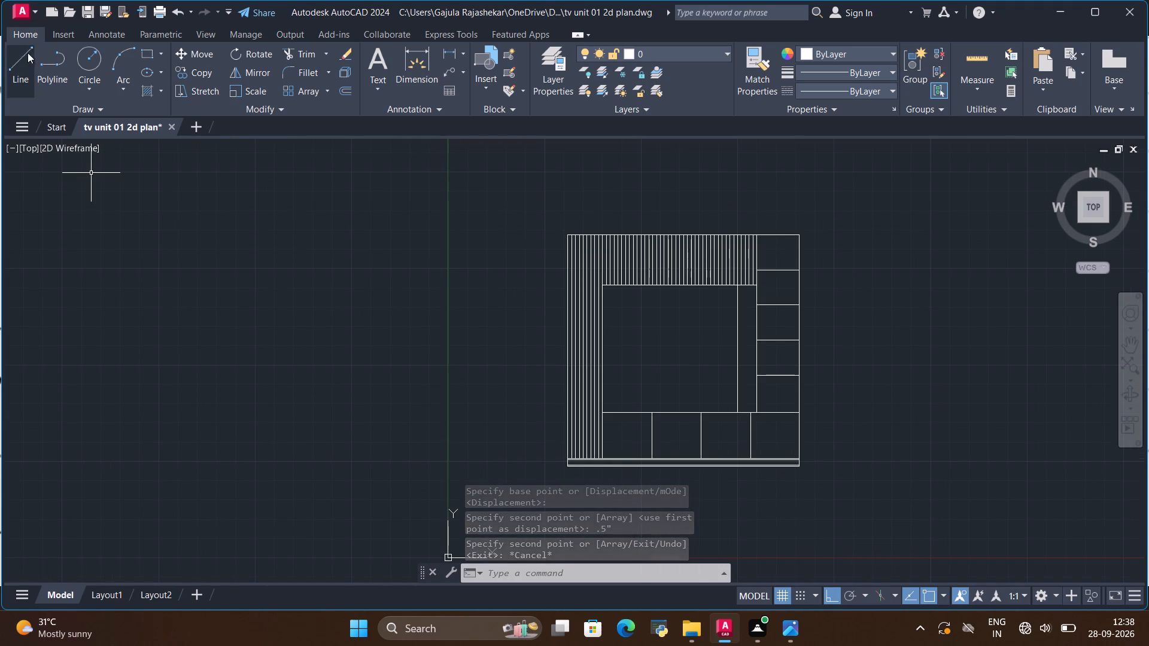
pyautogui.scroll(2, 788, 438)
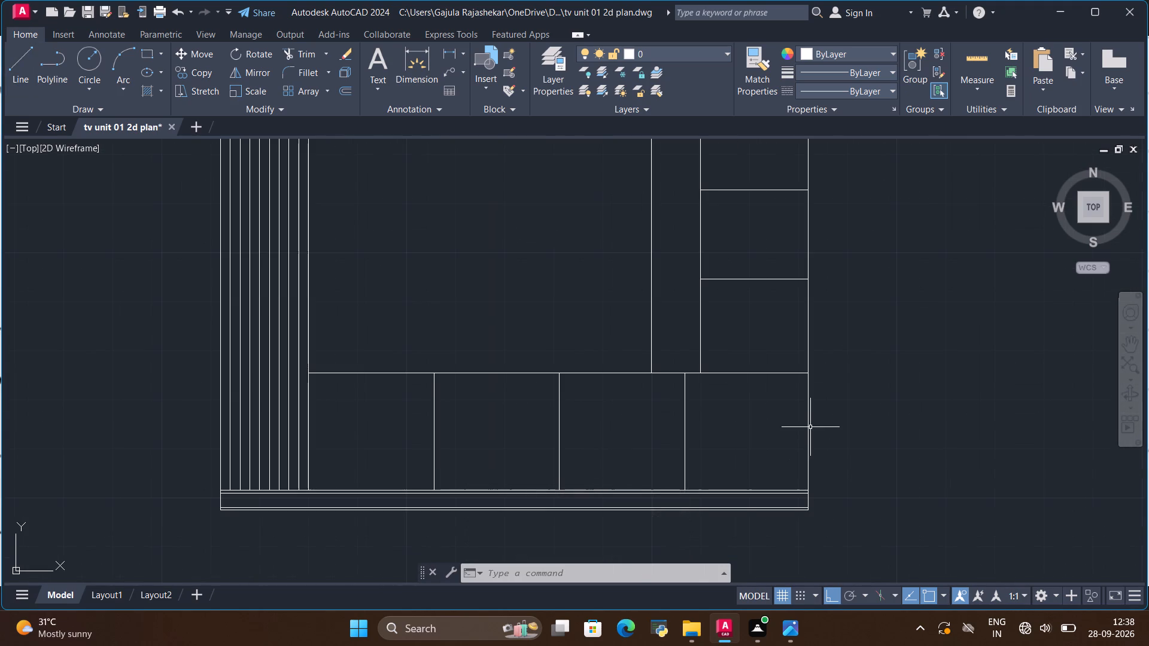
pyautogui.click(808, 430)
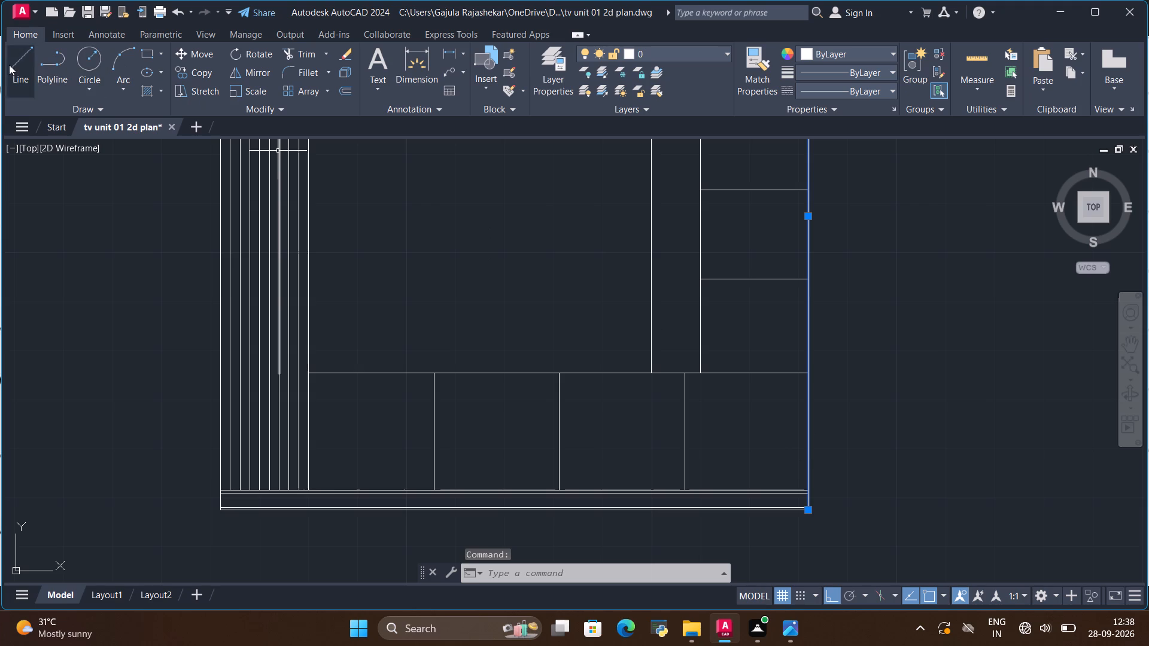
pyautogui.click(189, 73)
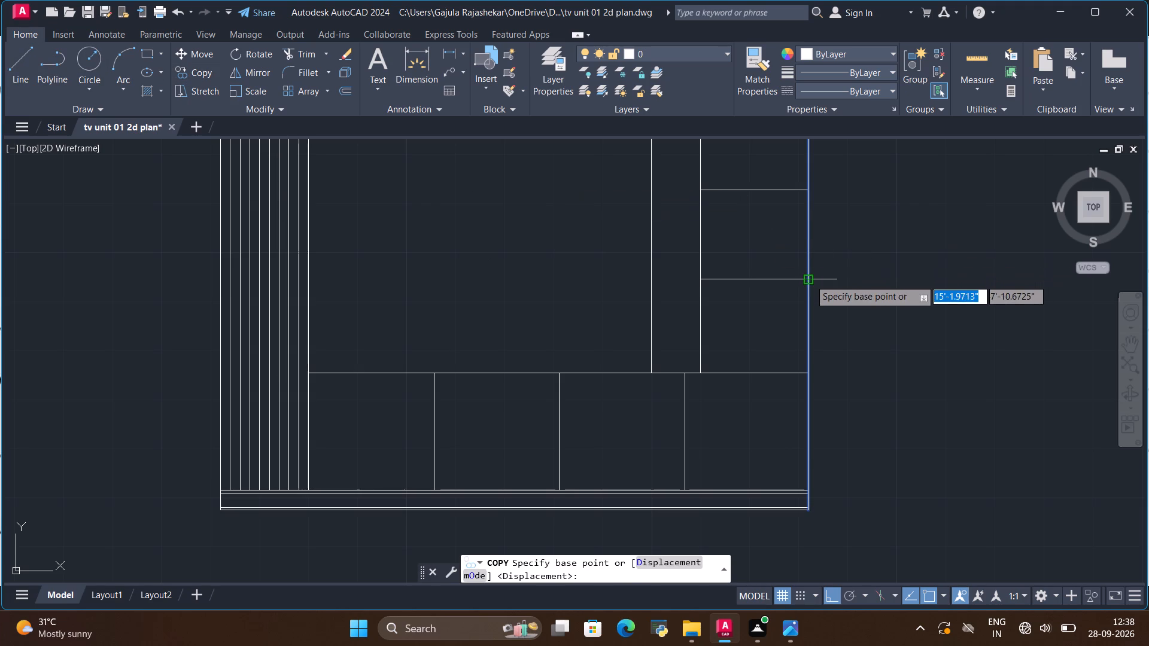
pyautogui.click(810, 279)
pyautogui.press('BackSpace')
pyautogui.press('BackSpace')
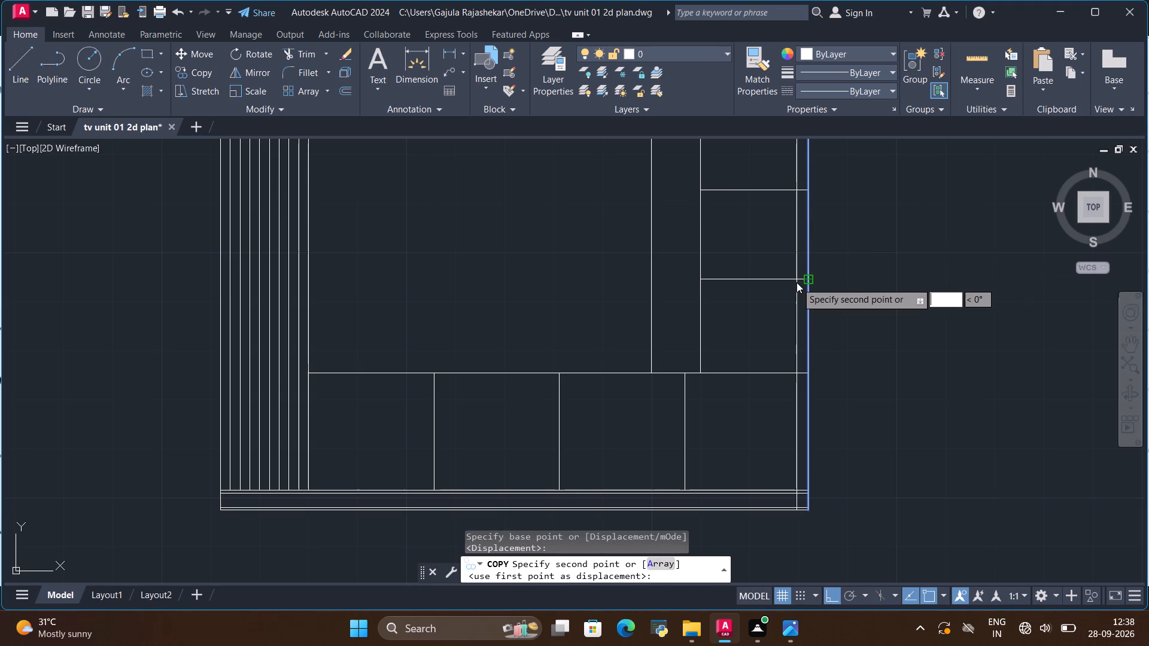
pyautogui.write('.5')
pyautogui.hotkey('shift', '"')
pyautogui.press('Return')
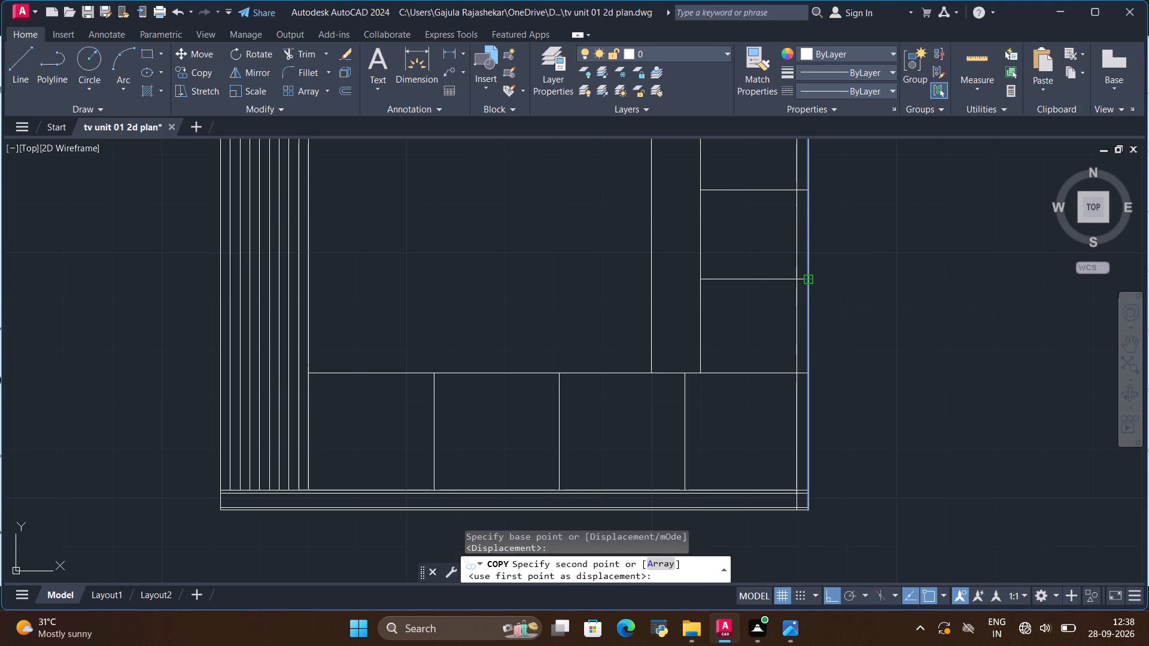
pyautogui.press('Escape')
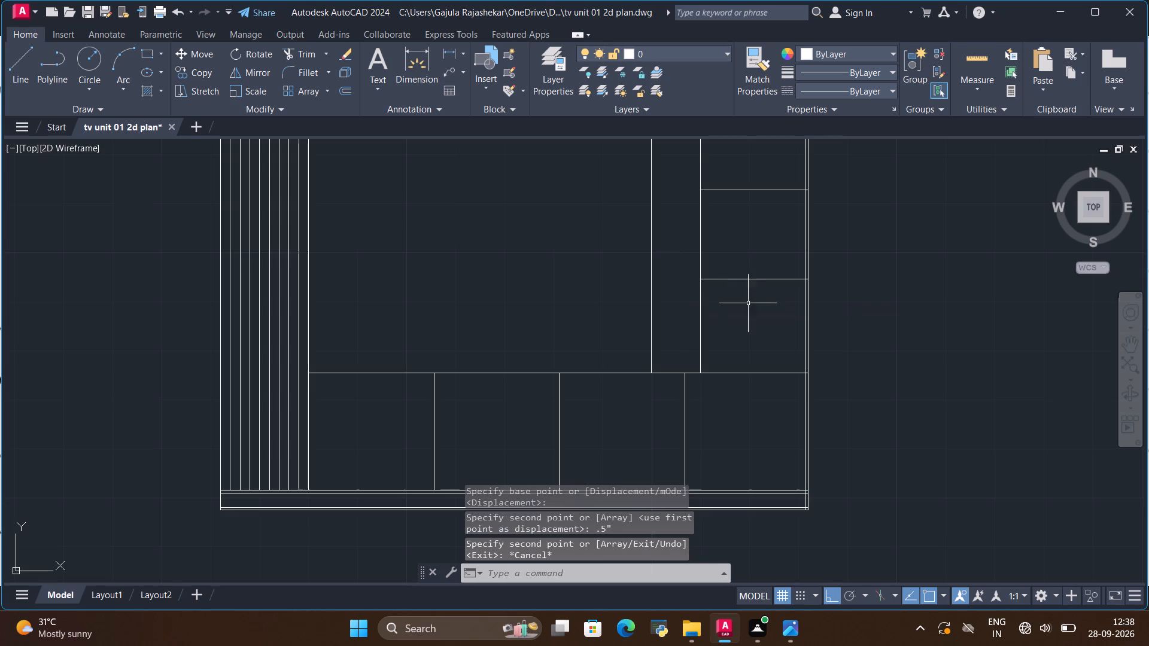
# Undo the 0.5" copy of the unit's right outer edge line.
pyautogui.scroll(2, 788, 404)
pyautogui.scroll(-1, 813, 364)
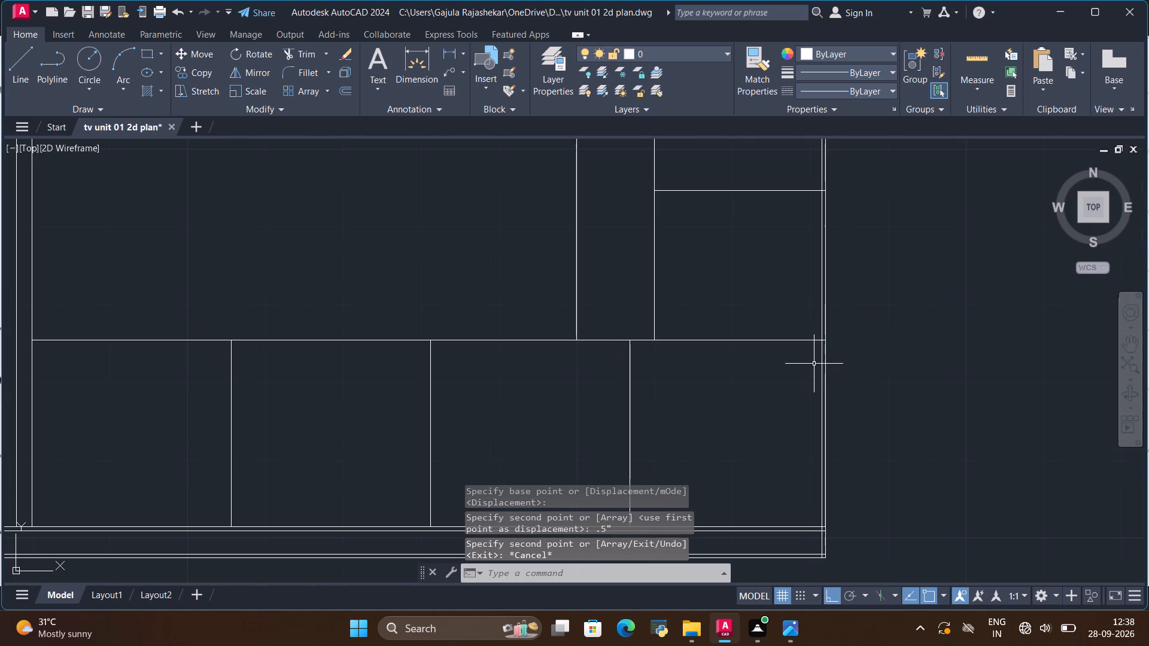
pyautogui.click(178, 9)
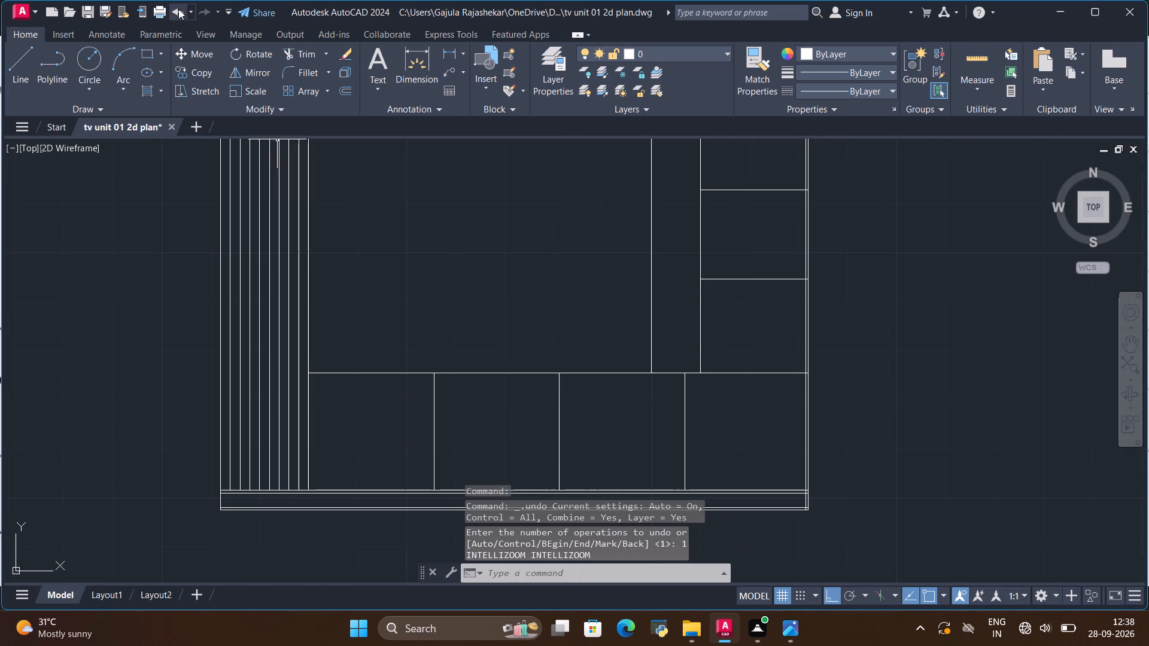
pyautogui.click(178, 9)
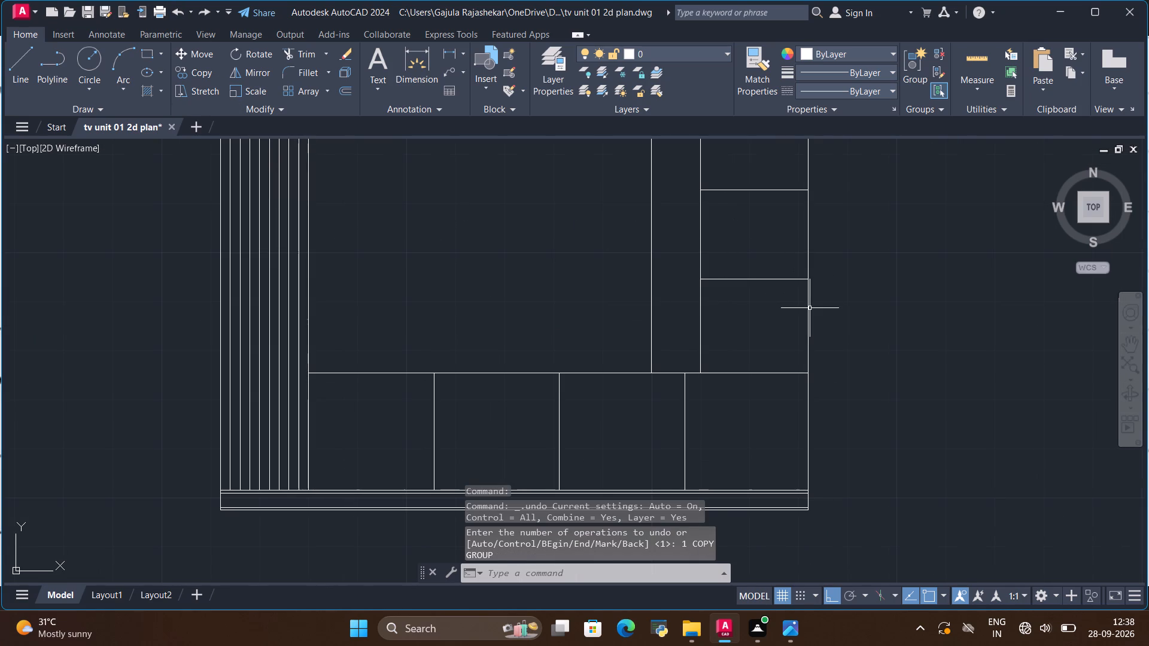
# Copy the unit's right outer edge line 1" inward and end the copying.
pyautogui.click(809, 309)
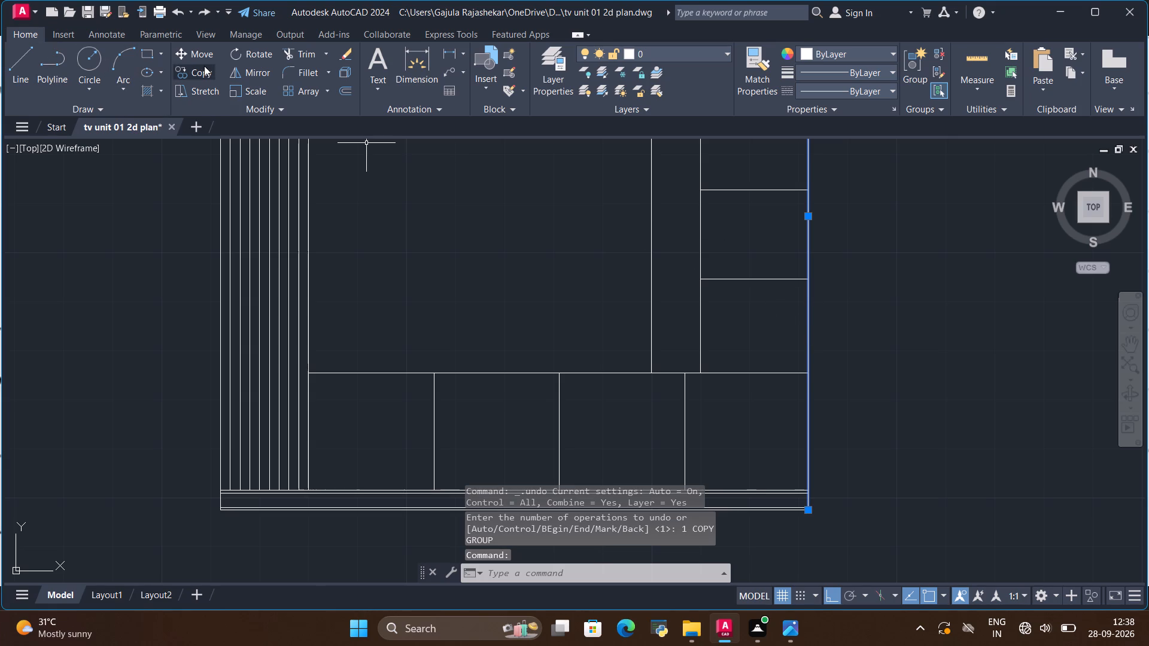
pyautogui.click(204, 66)
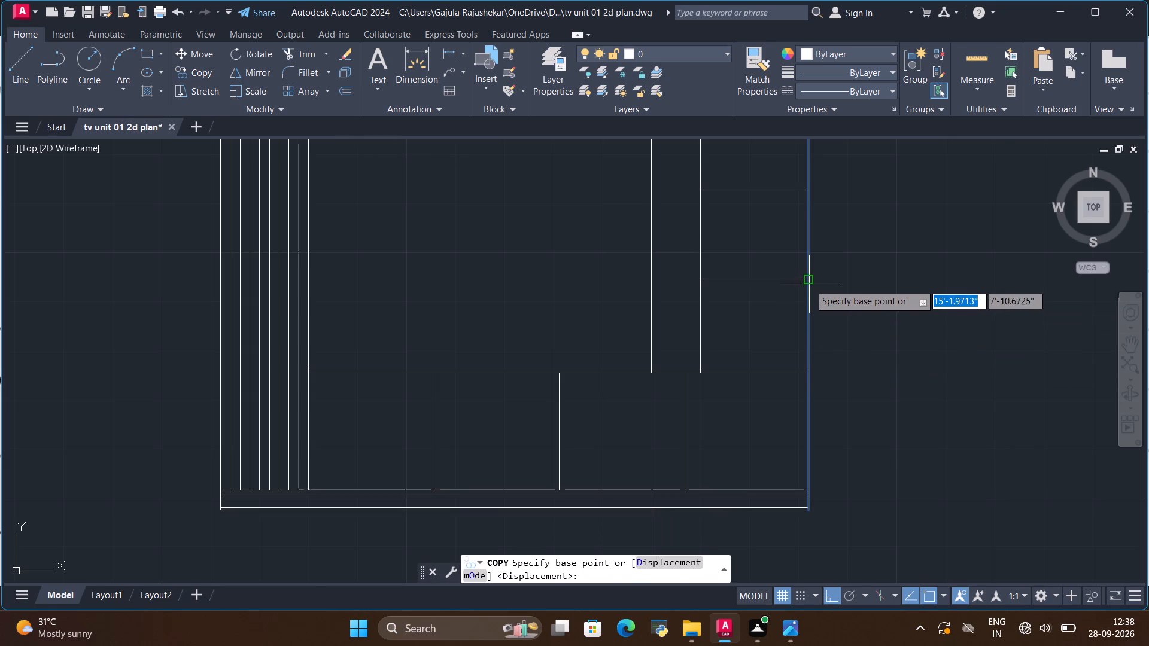
pyautogui.click(809, 284)
pyautogui.press('BackSpace')
pyautogui.press('BackSpace')
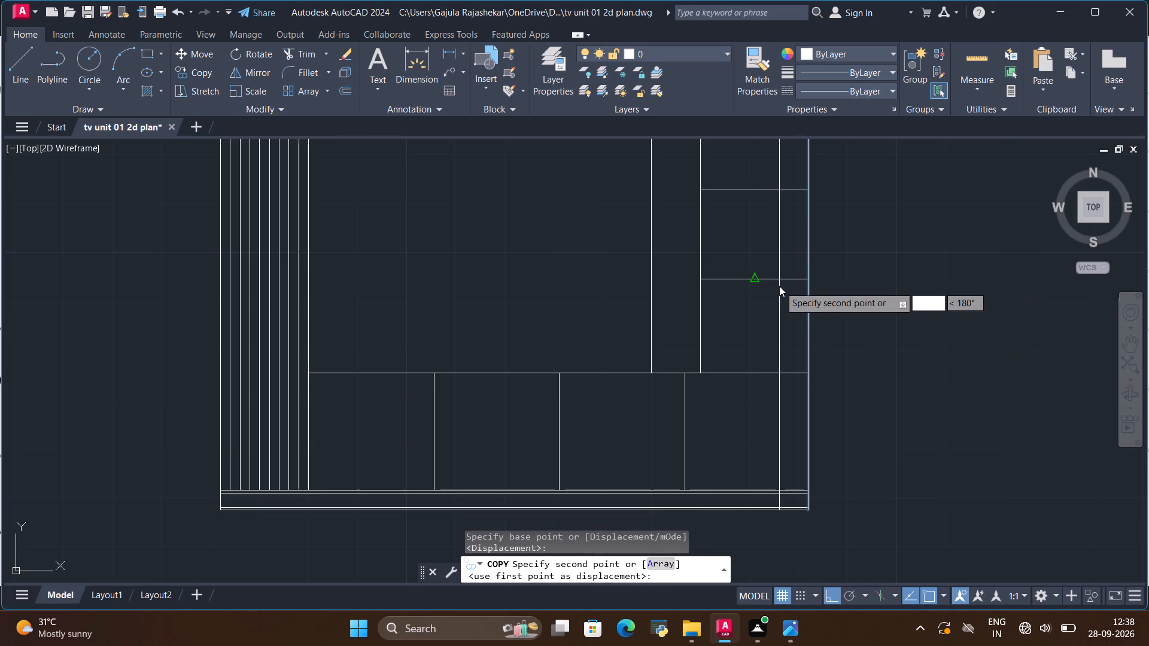
pyautogui.write('1"')
pyautogui.press('Return')
pyautogui.press('Escape')
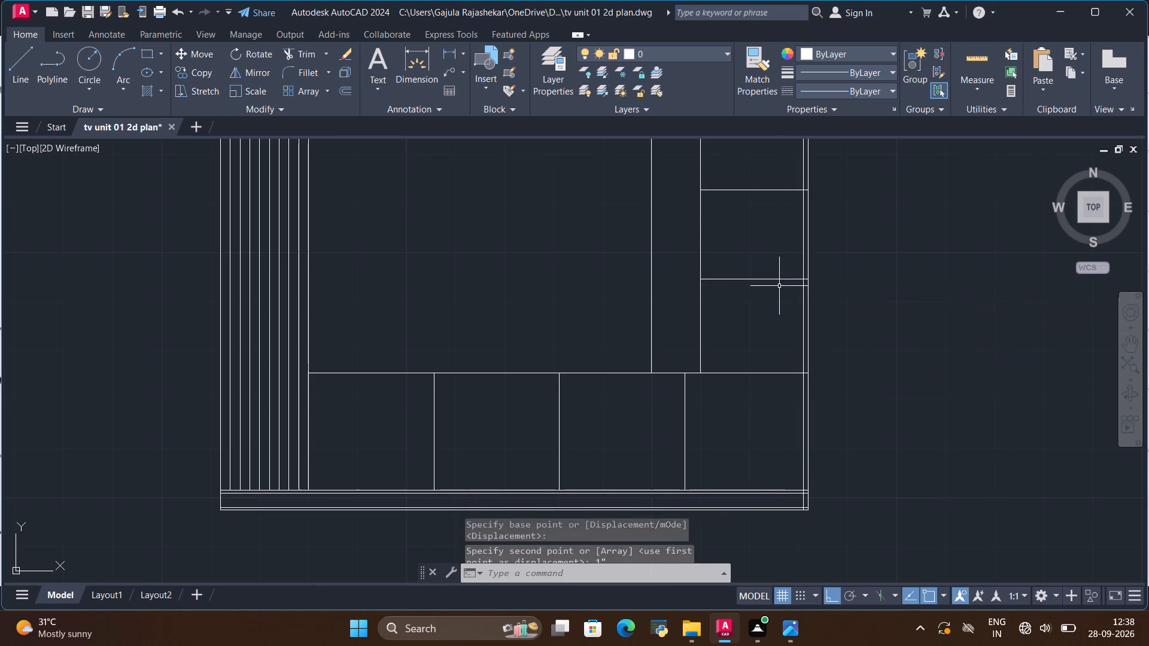
# Copy the top line of the right-hand shelf column 1" downward and end the copying.
pyautogui.scroll(1, 829, 310)
pyautogui.scroll(-2, 829, 310)
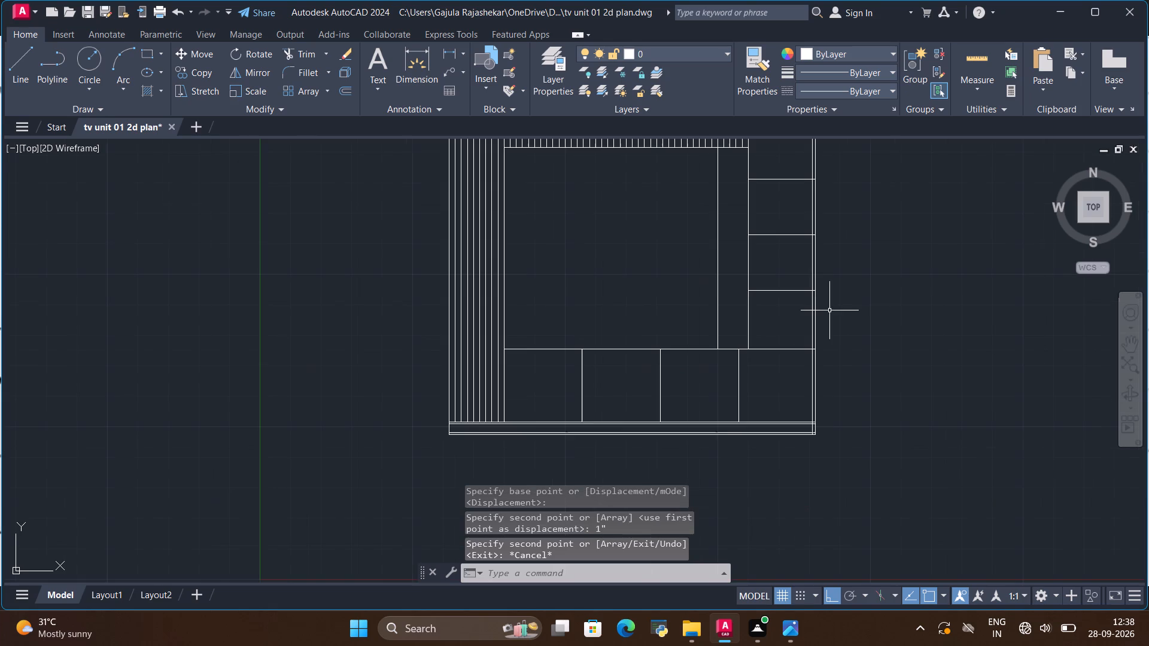
pyautogui.scroll(1, 626, 372)
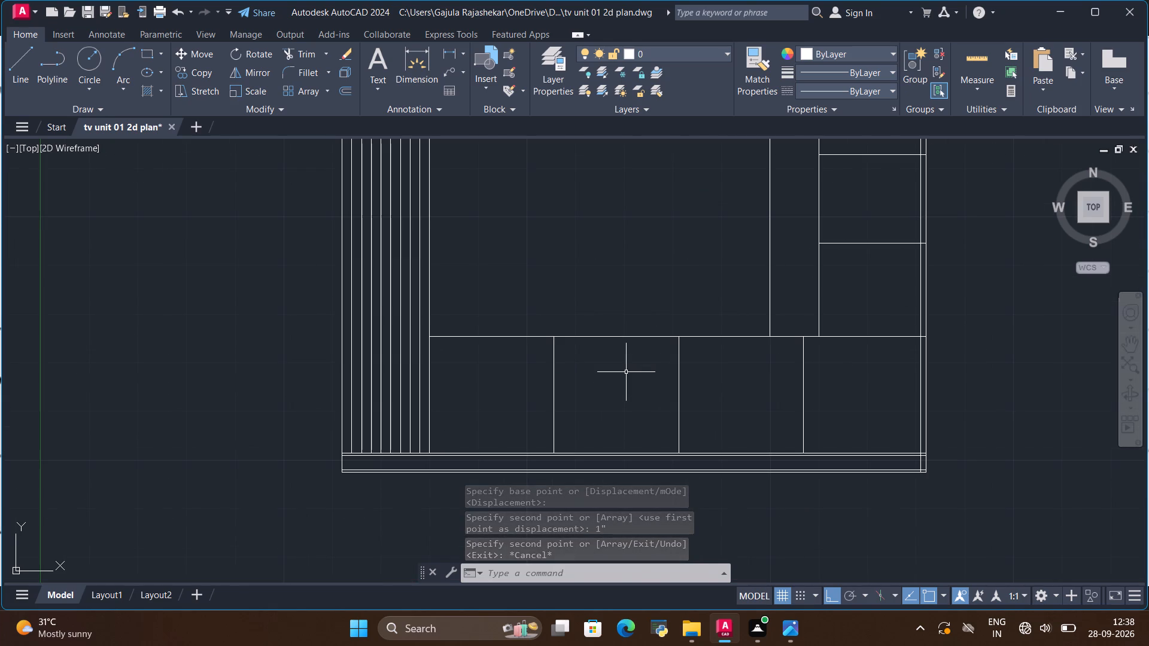
pyautogui.scroll(-2, 626, 372)
pyautogui.scroll(2, 729, 193)
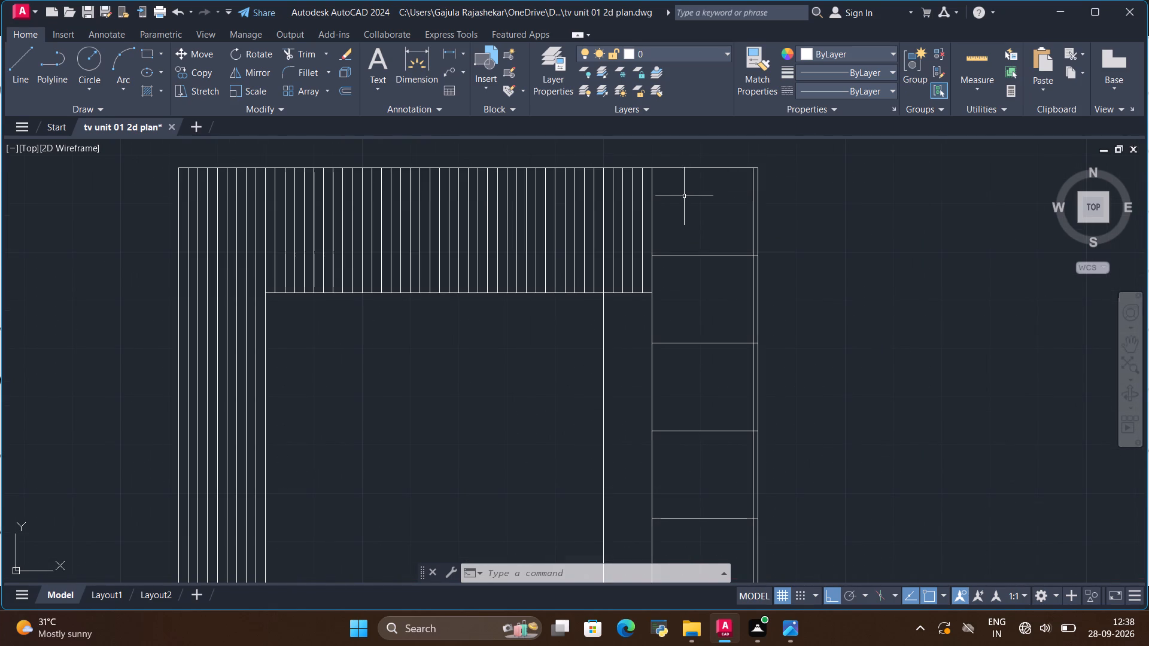
pyautogui.scroll(3, 694, 169)
pyautogui.scroll(-2, 693, 170)
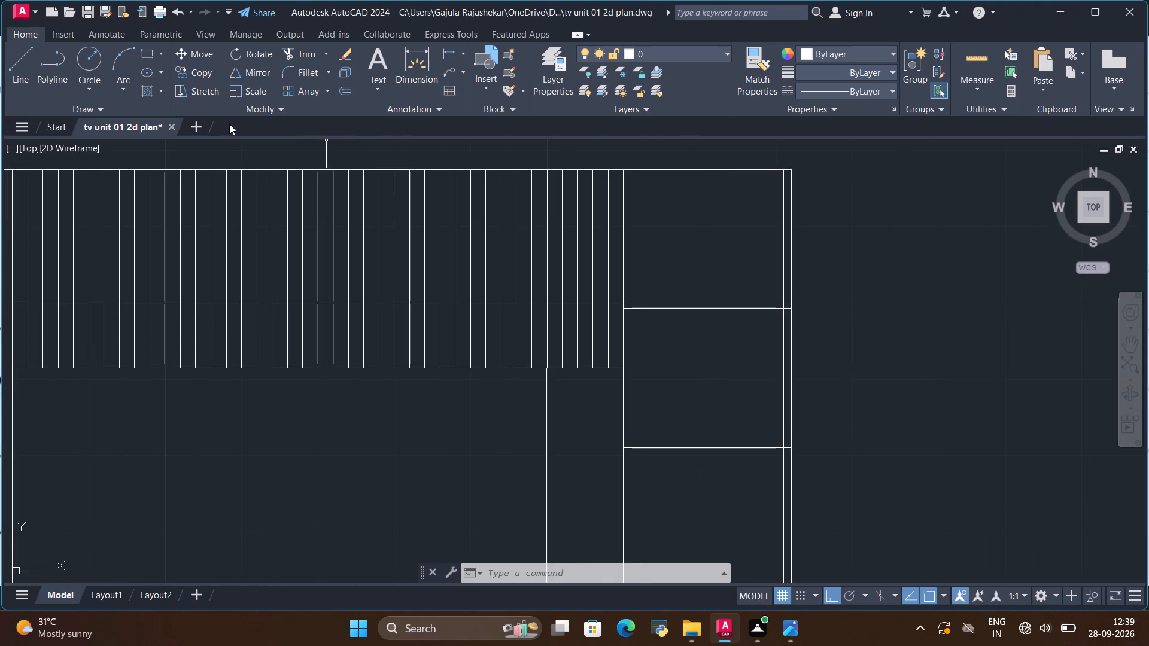
pyautogui.click(648, 169)
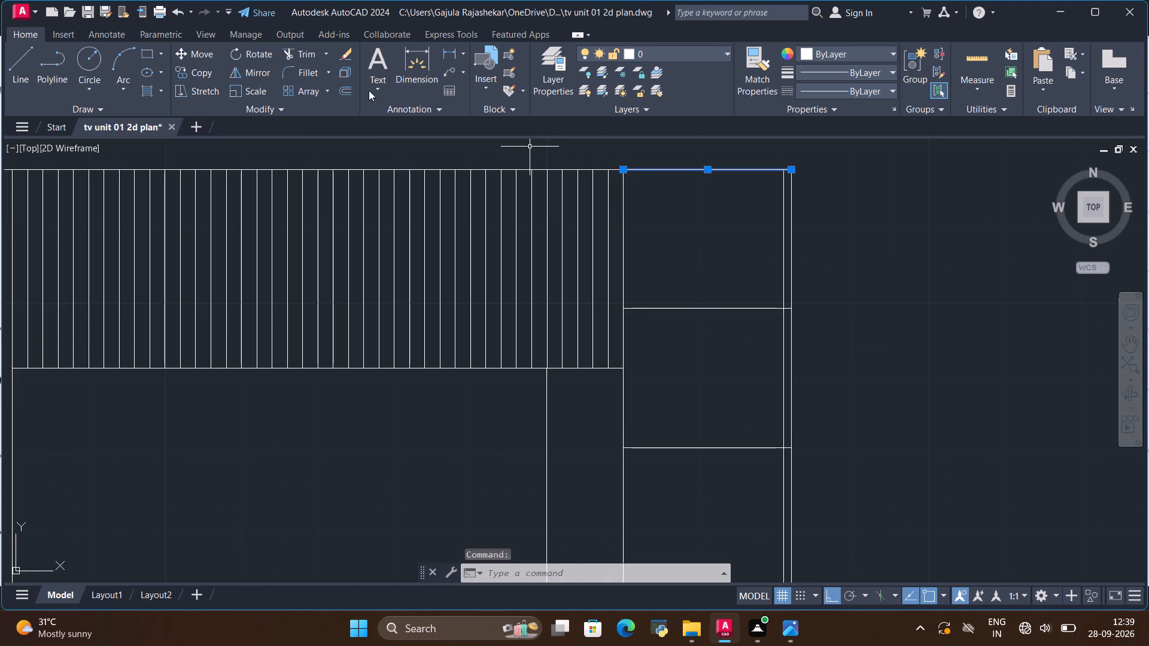
pyautogui.click(192, 71)
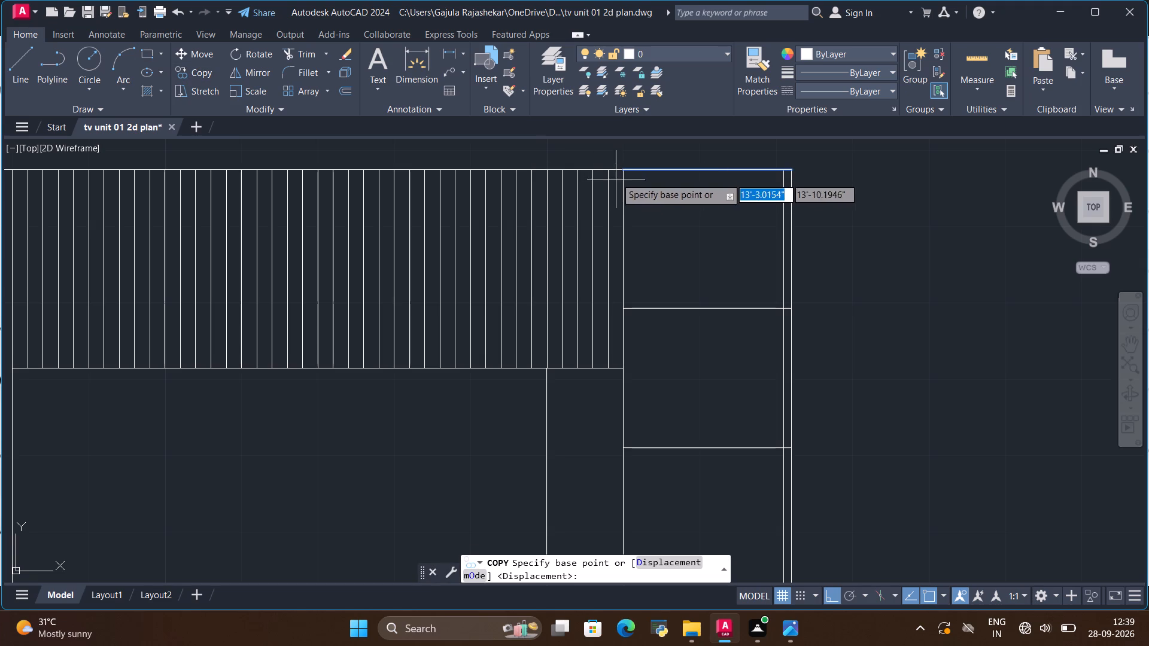
pyautogui.click(706, 171)
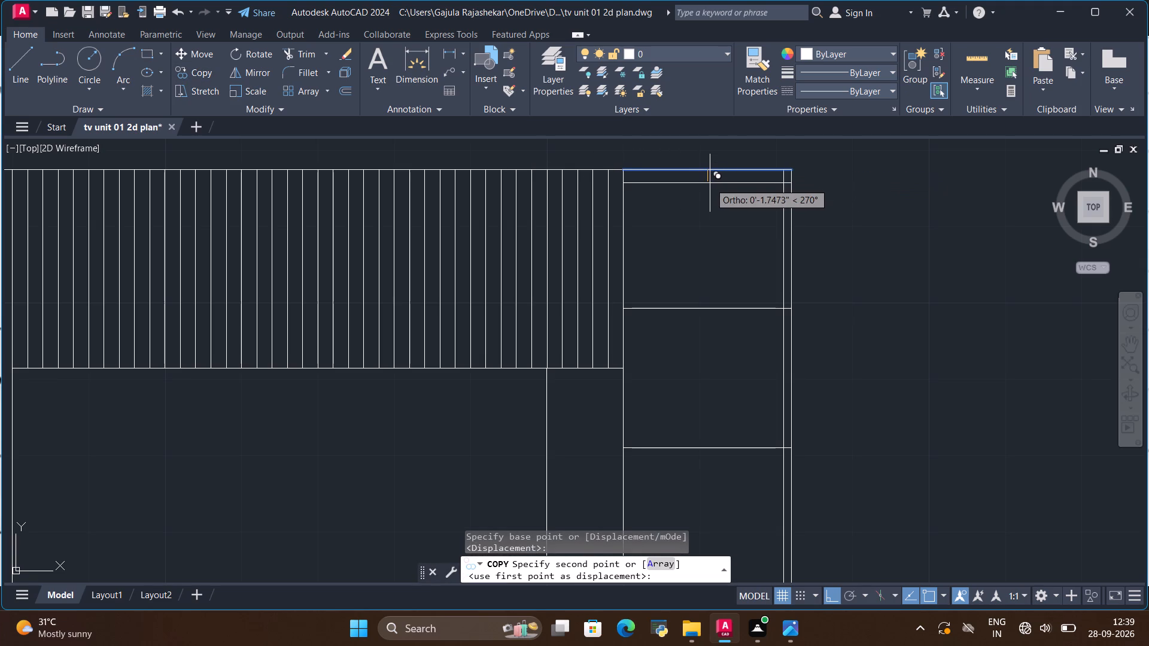
pyautogui.press('BackSpace')
pyautogui.press('BackSpace')
pyautogui.press('1')
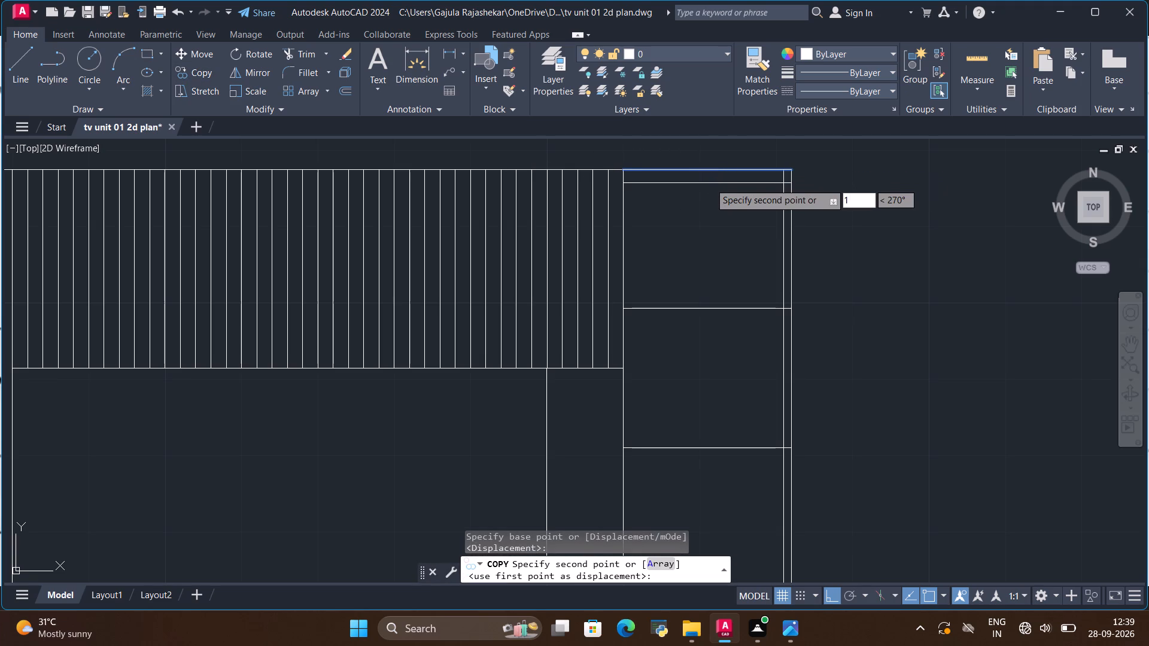
pyautogui.hotkey('shift', '"')
pyautogui.press('Return')
pyautogui.press('Escape')
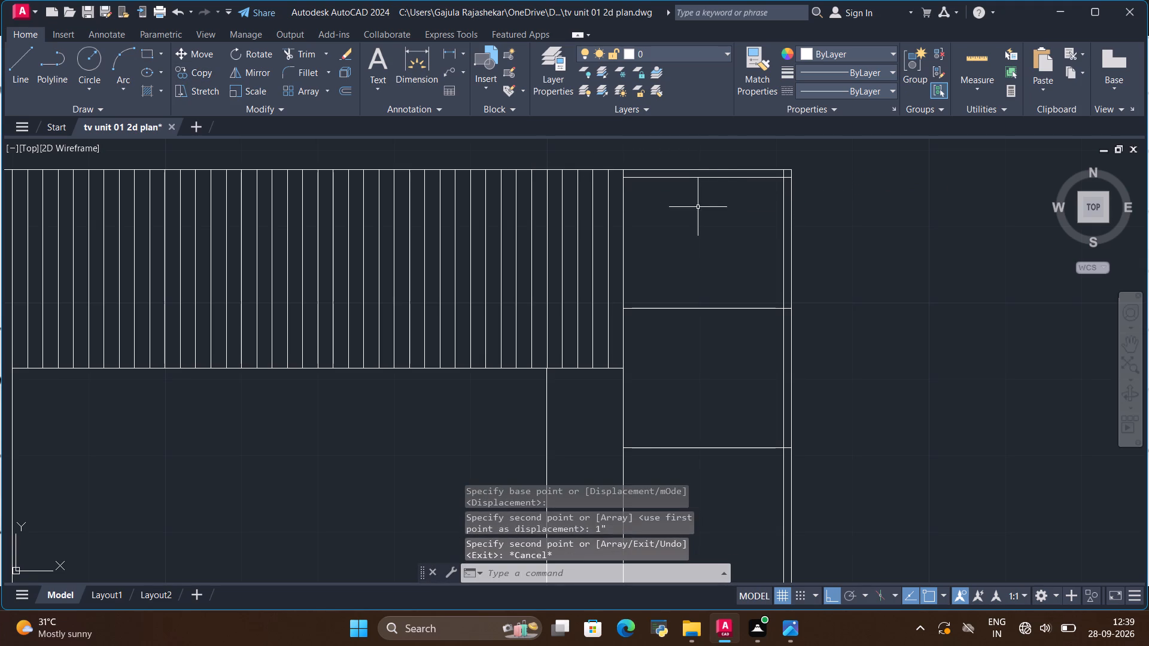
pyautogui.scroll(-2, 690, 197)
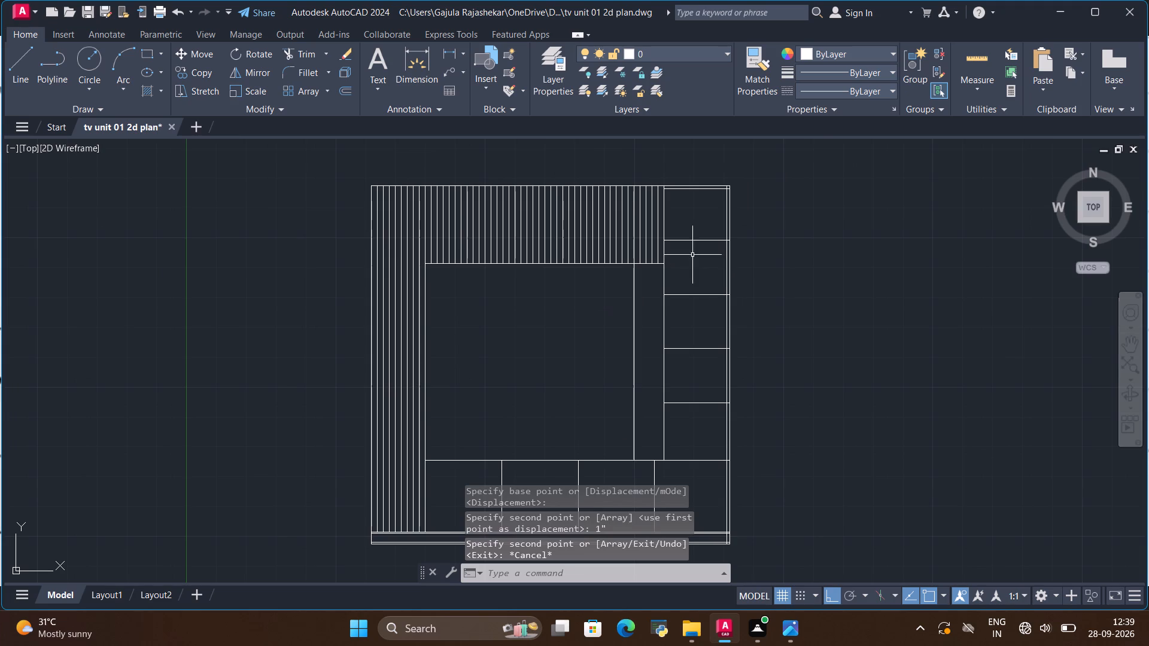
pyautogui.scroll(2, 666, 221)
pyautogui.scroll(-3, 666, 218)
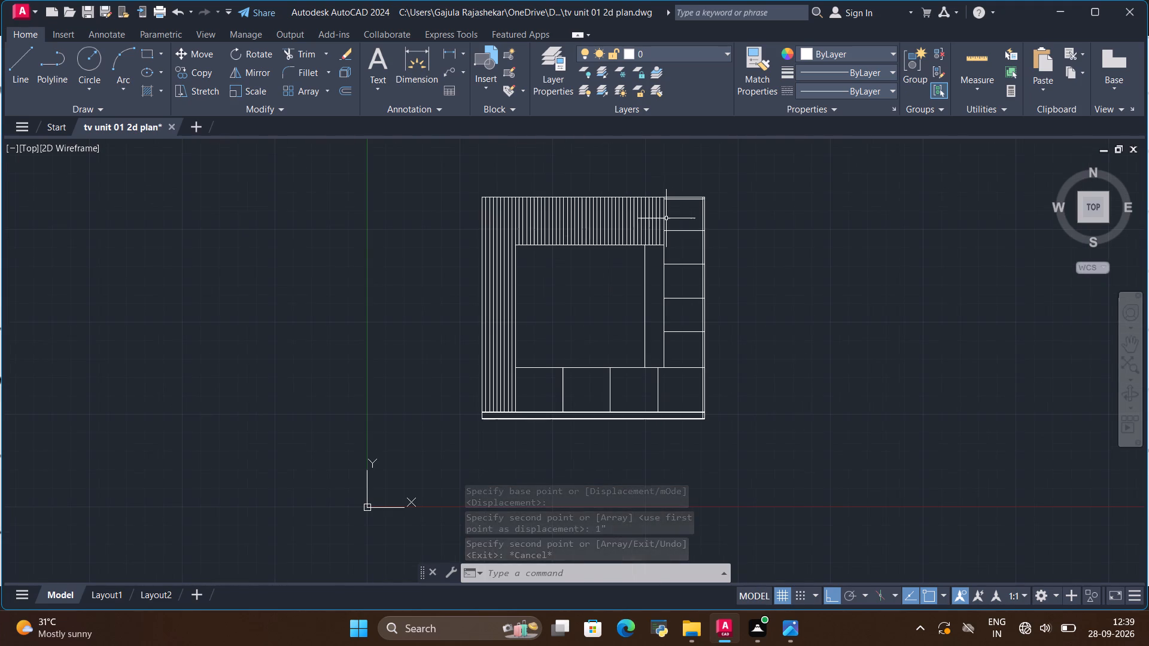
# Copy the top line of the lower cabinet row 0.5" upward and 0.5" downward, and end the copying.
pyautogui.scroll(1, 659, 249)
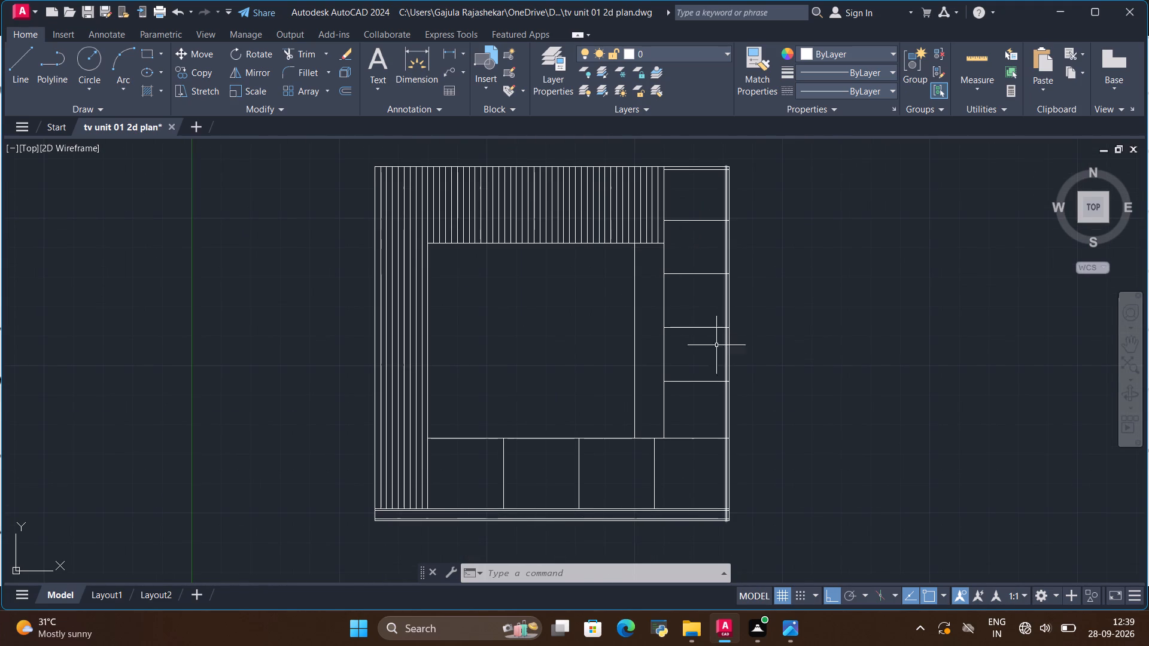
pyautogui.scroll(2, 539, 476)
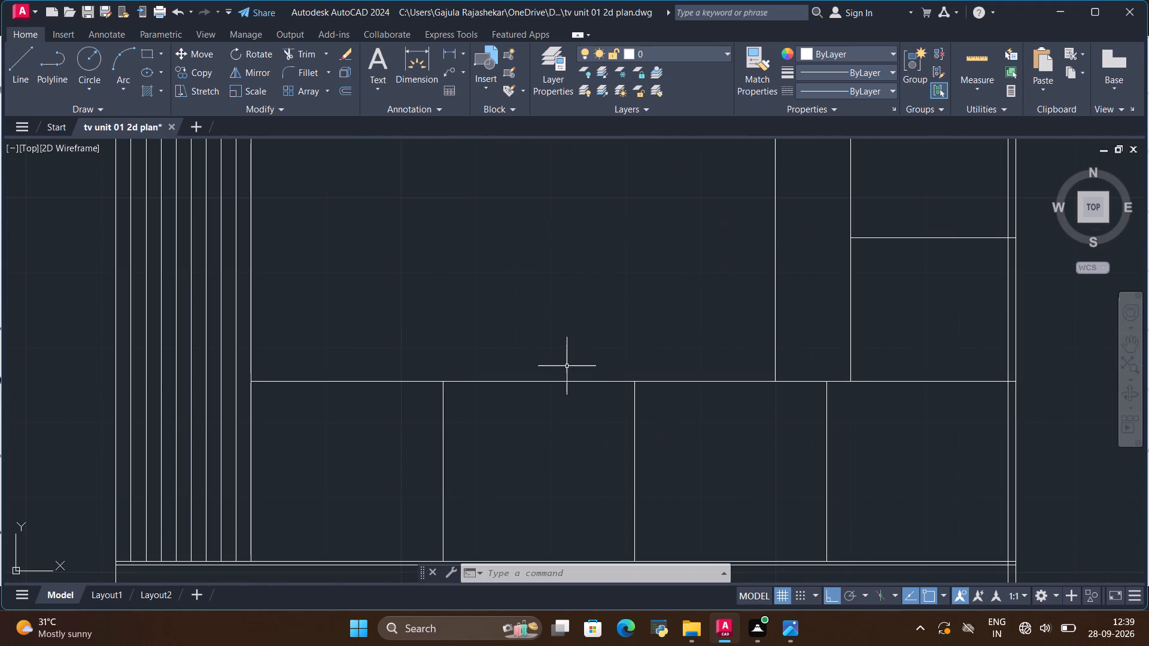
pyautogui.click(570, 380)
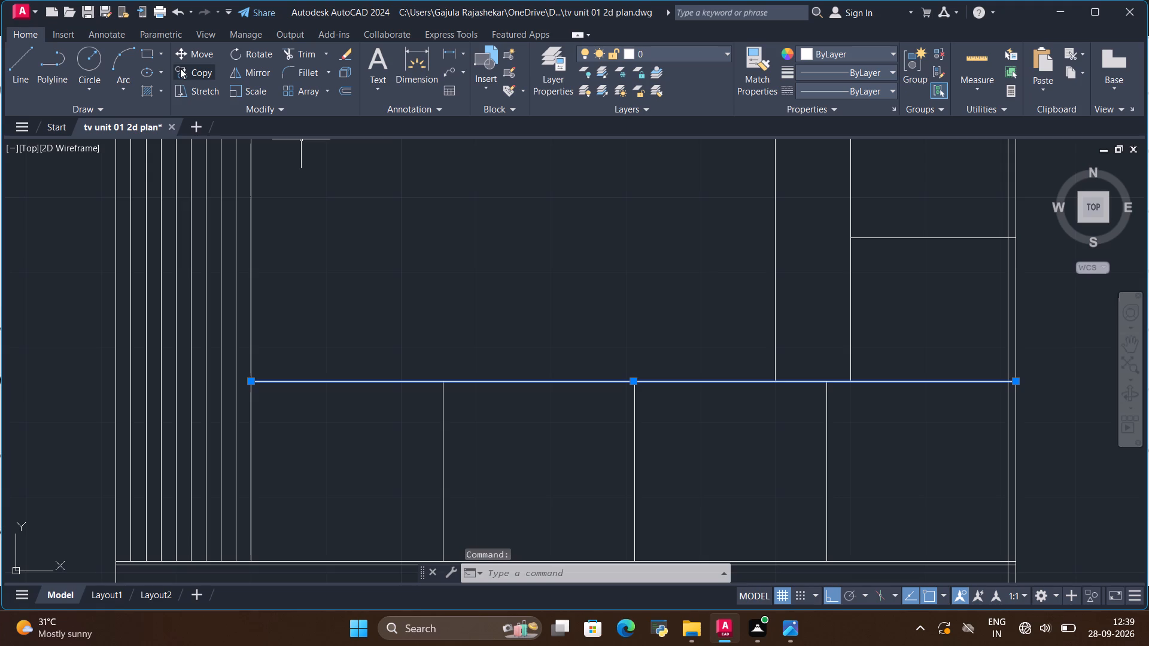
pyautogui.click(183, 68)
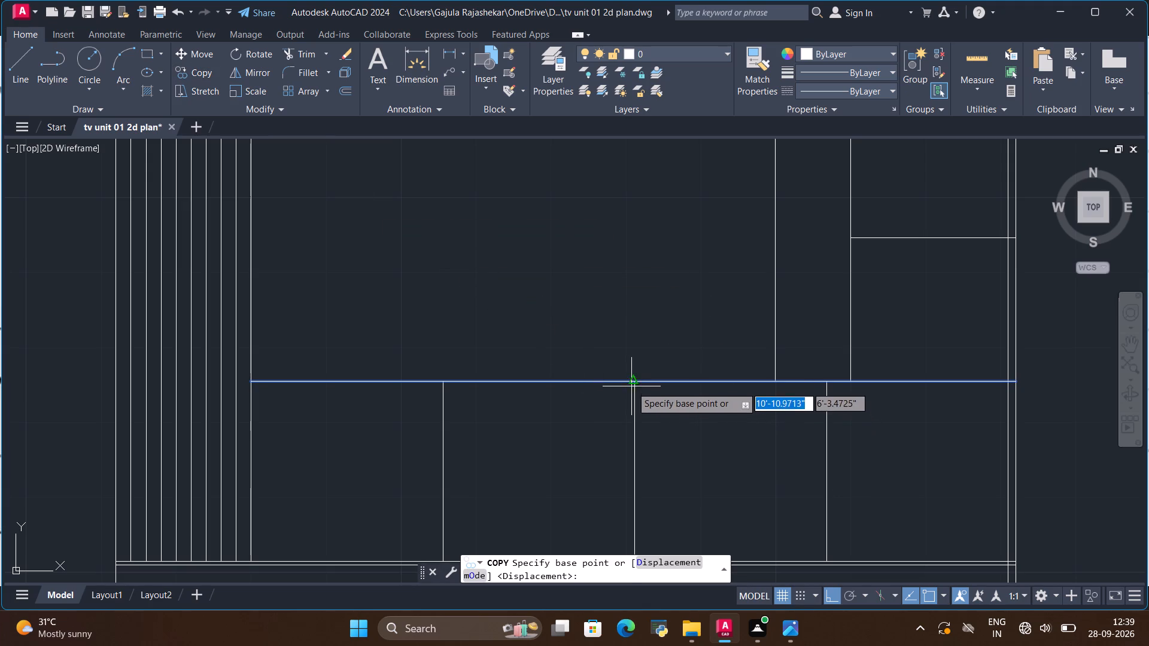
pyautogui.click(631, 383)
pyautogui.press('BackSpace')
pyautogui.press('BackSpace')
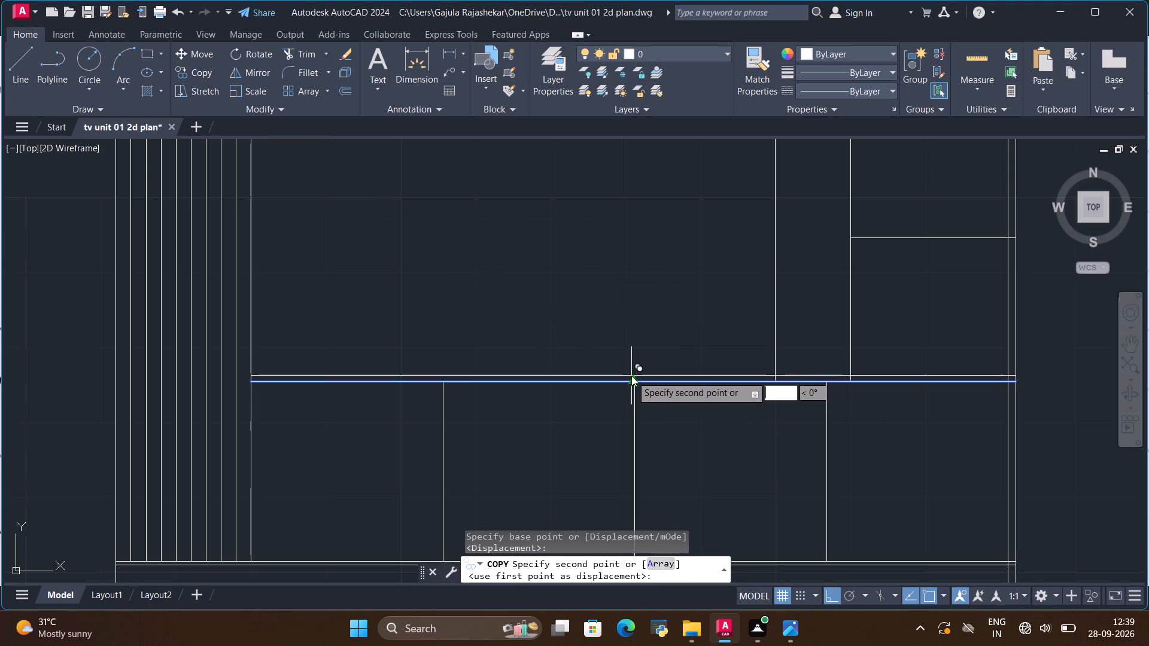
pyautogui.write('.5')
pyautogui.hotkey('shift', '"')
pyautogui.press('Return')
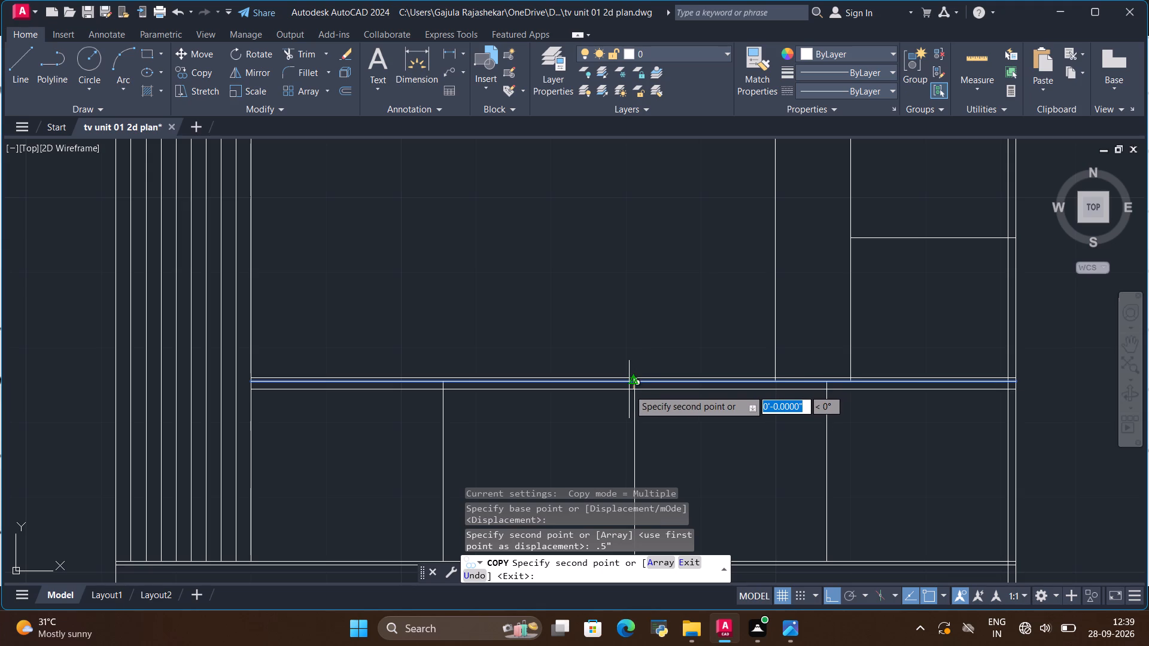
pyautogui.press('BackSpace')
pyautogui.press('BackSpace')
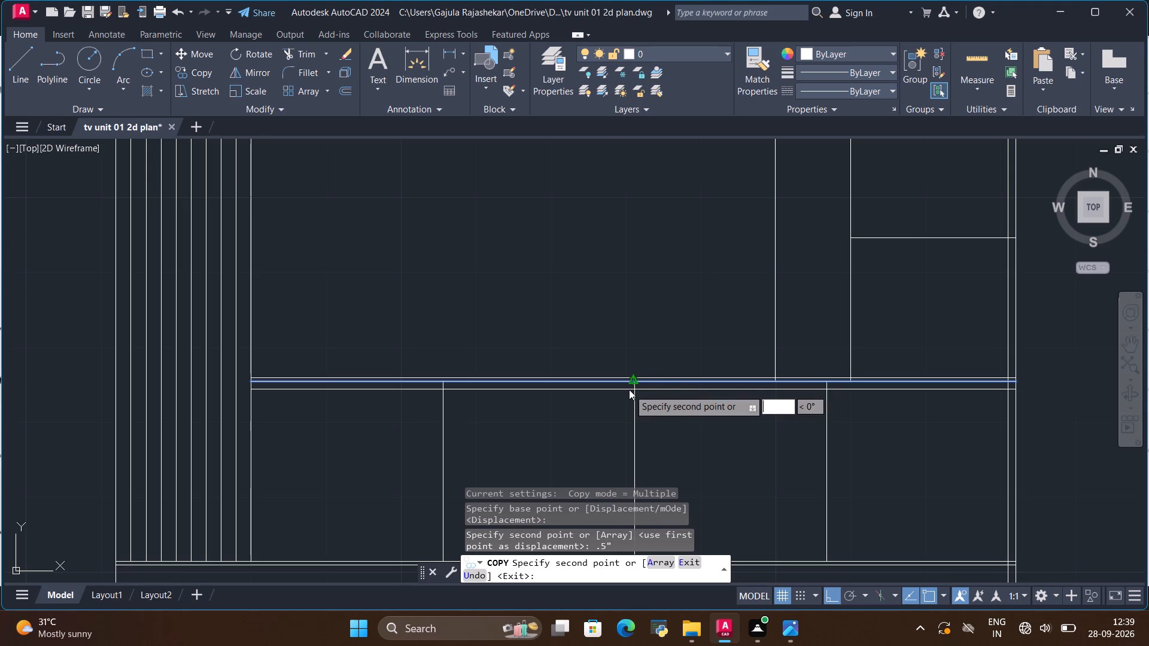
pyautogui.write('0.5')
pyautogui.hotkey('shift', '"')
pyautogui.press('Return')
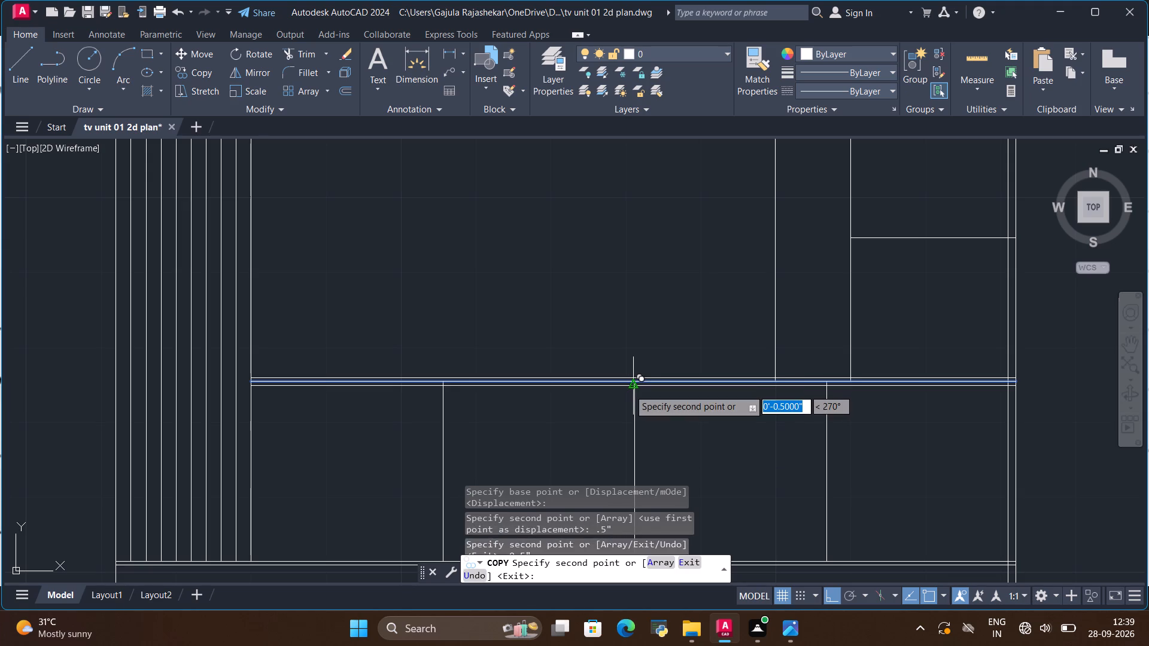
pyautogui.press('Escape')
# Copy the lower cabinets' rightmost vertical divider line 0.5" to the right and 0.5" to the left, and end the copying.
pyautogui.scroll(-1, 653, 363)
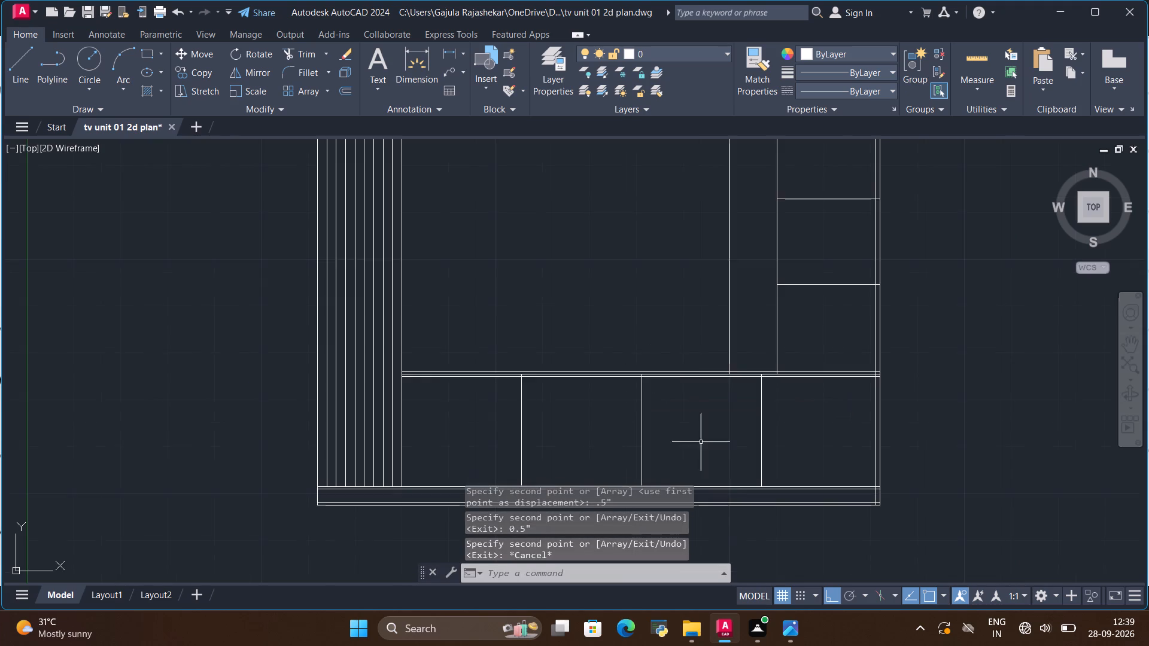
pyautogui.scroll(2, 786, 543)
pyautogui.scroll(-1, 740, 388)
pyautogui.scroll(-2, 763, 287)
pyautogui.scroll(2, 756, 254)
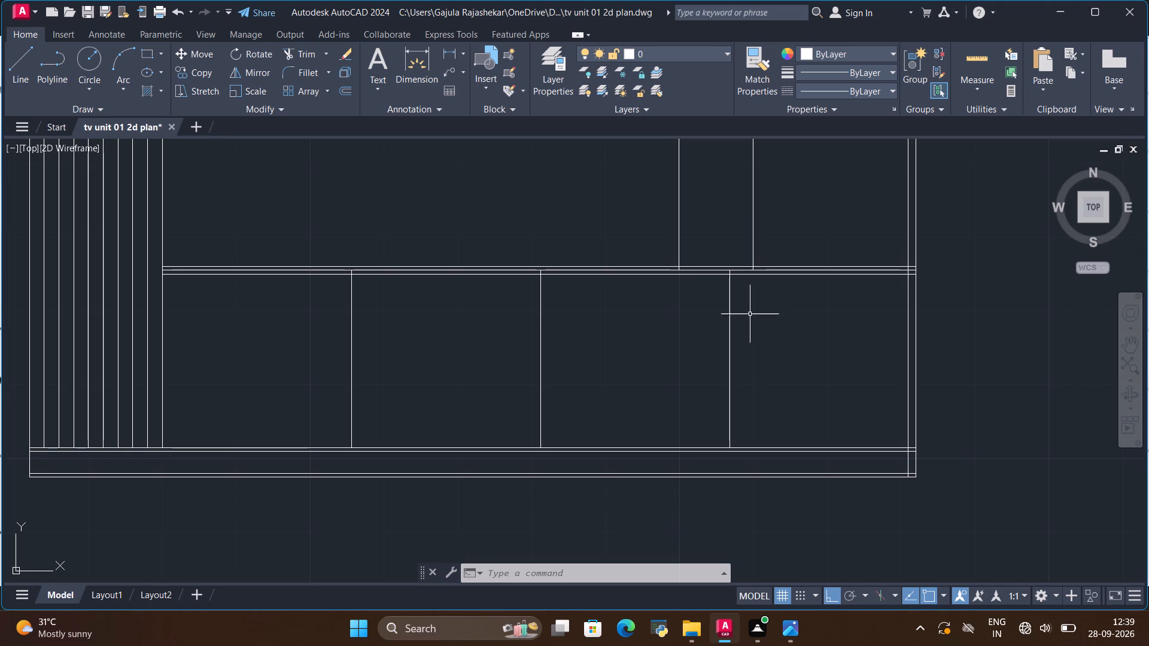
pyautogui.scroll(1, 749, 316)
pyautogui.click(714, 358)
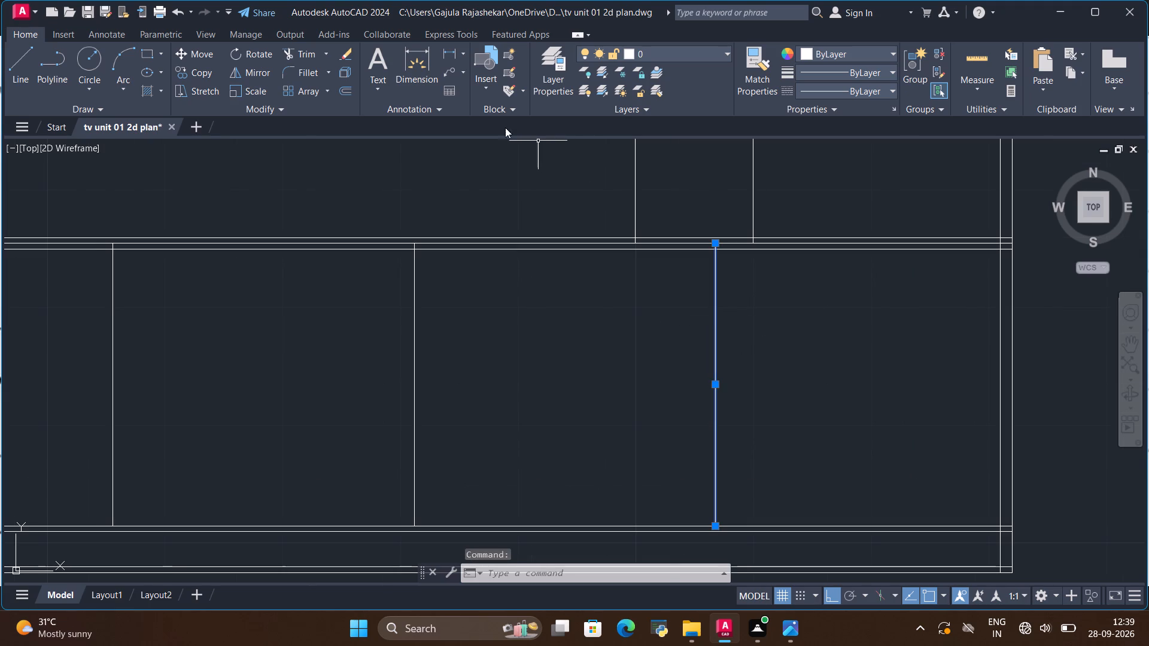
pyautogui.click(200, 70)
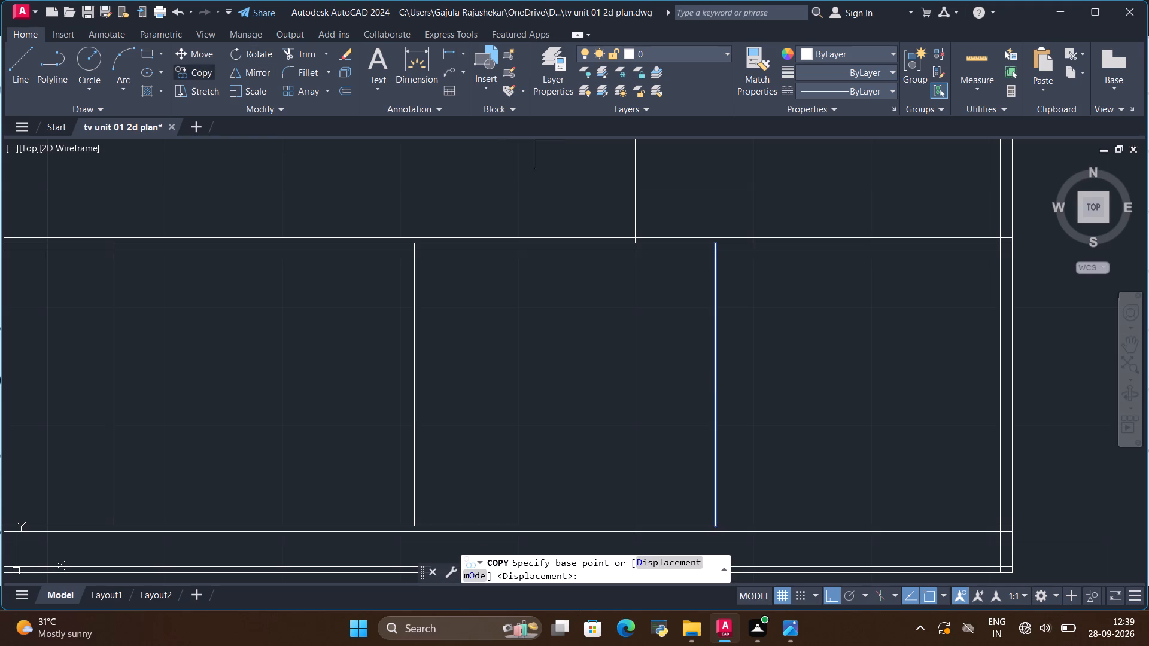
pyautogui.click(717, 387)
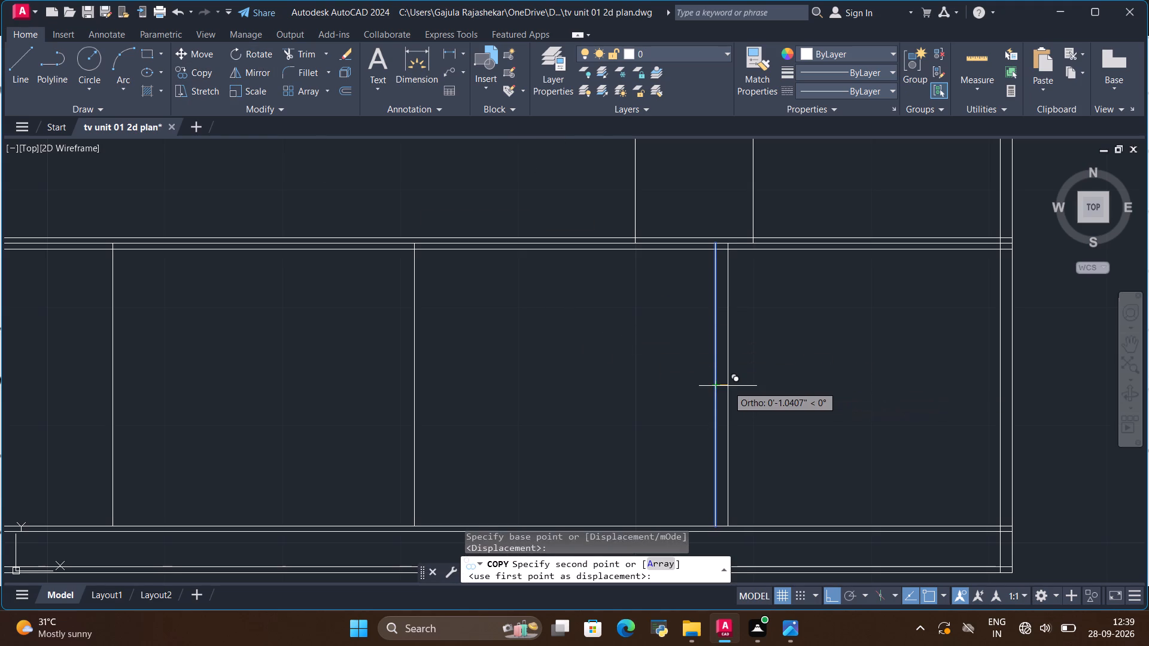
pyautogui.press('BackSpace')
pyautogui.press('BackSpace')
pyautogui.write('.5')
pyautogui.hotkey('shift', '"')
pyautogui.press('Return')
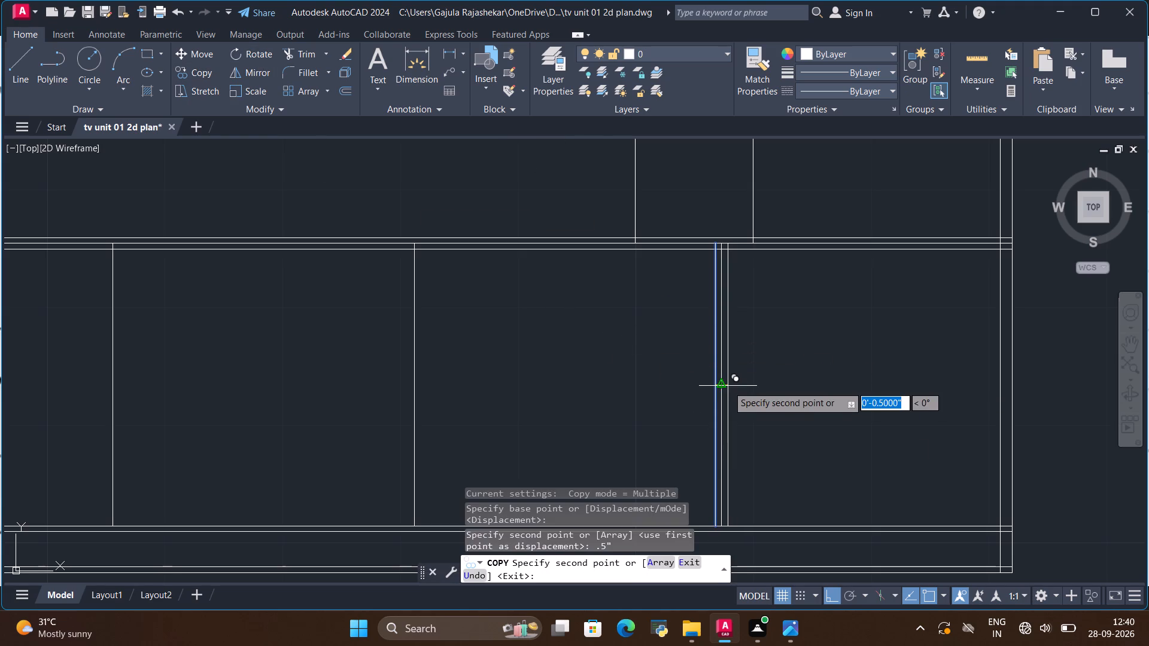
pyautogui.press('BackSpace')
pyautogui.press('BackSpace')
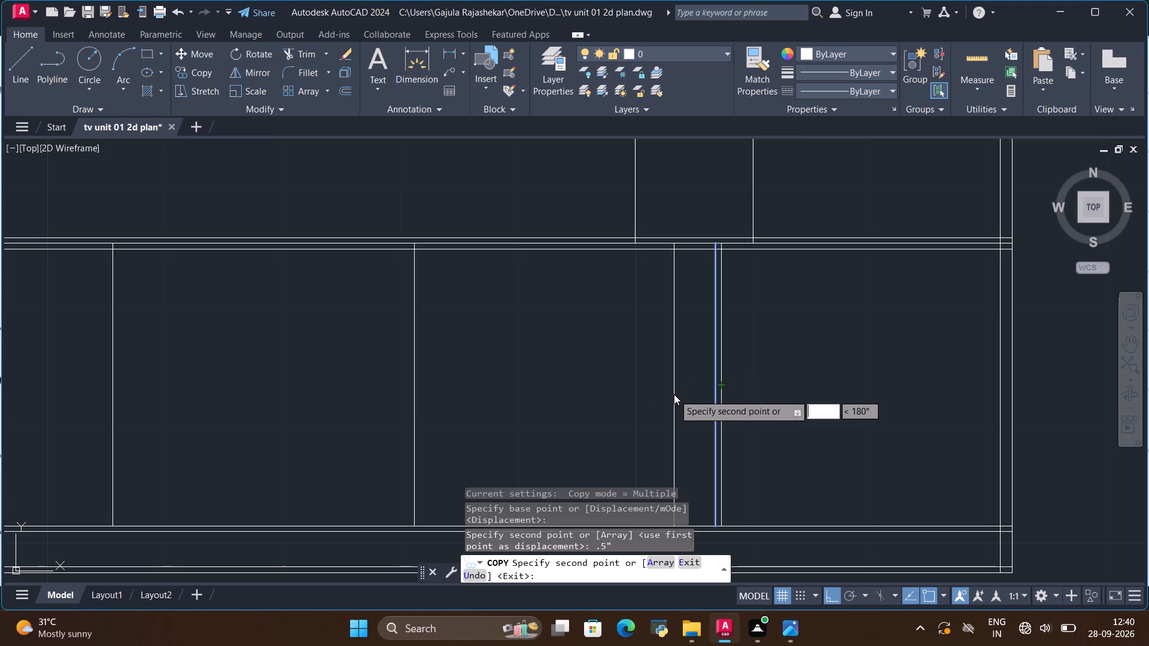
pyautogui.write('.5')
pyautogui.hotkey('shift', '"')
pyautogui.press('Return')
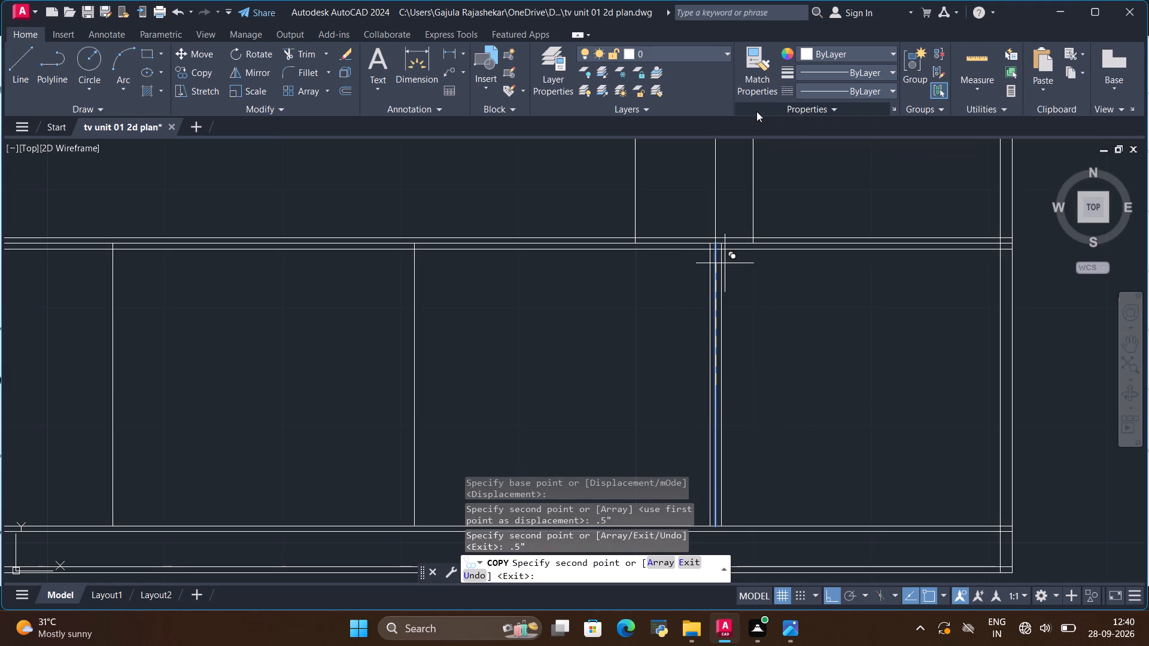
pyautogui.scroll(-2, 733, 157)
pyautogui.scroll(1, 645, 214)
pyautogui.press('Escape')
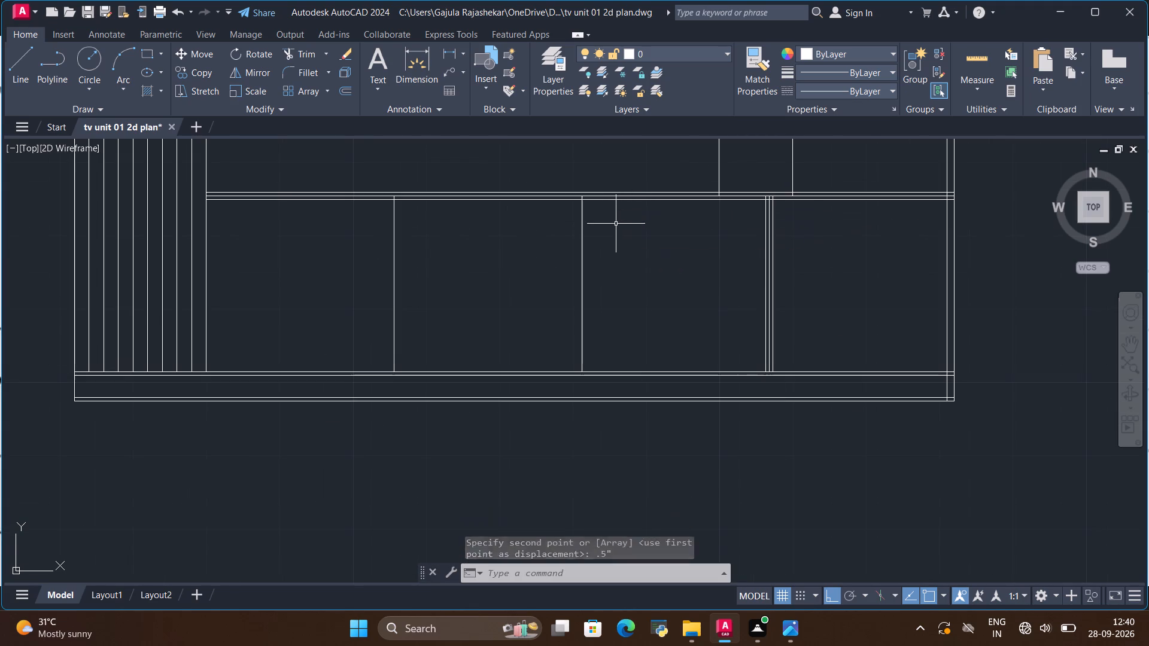
# Copy the rightmost divider's three lines from the centre line's bottom end onto the middle and left dividers of the lower cabinets.
pyautogui.scroll(1, 794, 340)
pyautogui.scroll(-2, 788, 326)
pyautogui.scroll(2, 780, 248)
pyautogui.scroll(2, 770, 312)
pyautogui.click(746, 315)
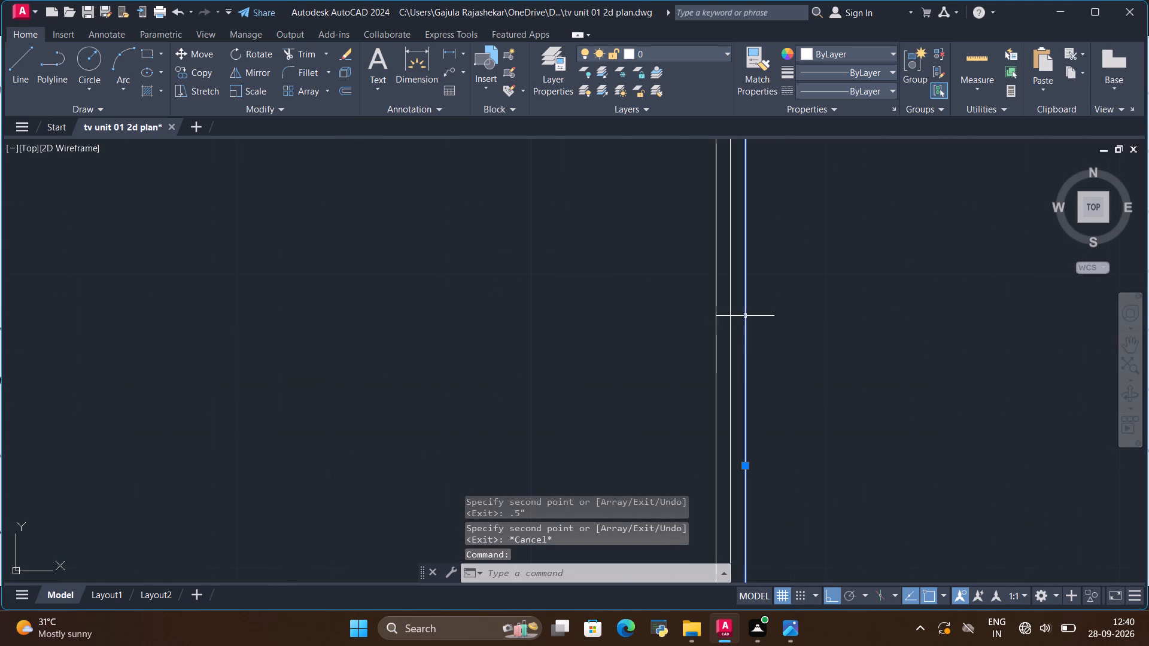
pyautogui.click(732, 325)
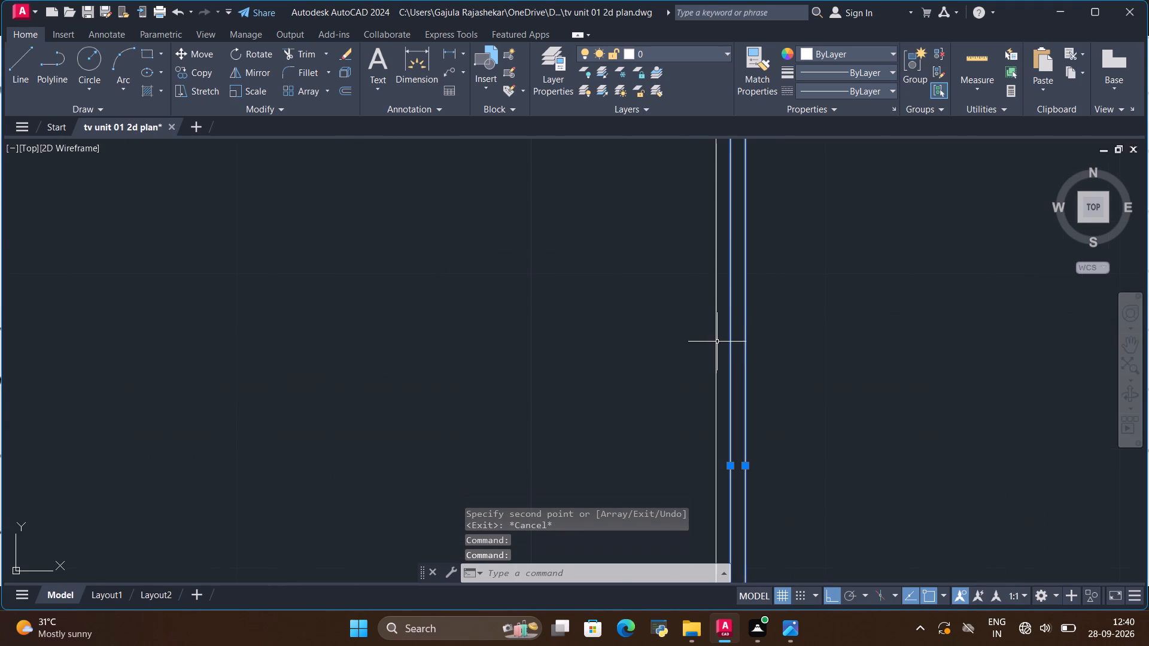
pyautogui.click(716, 342)
pyautogui.scroll(-2, 732, 306)
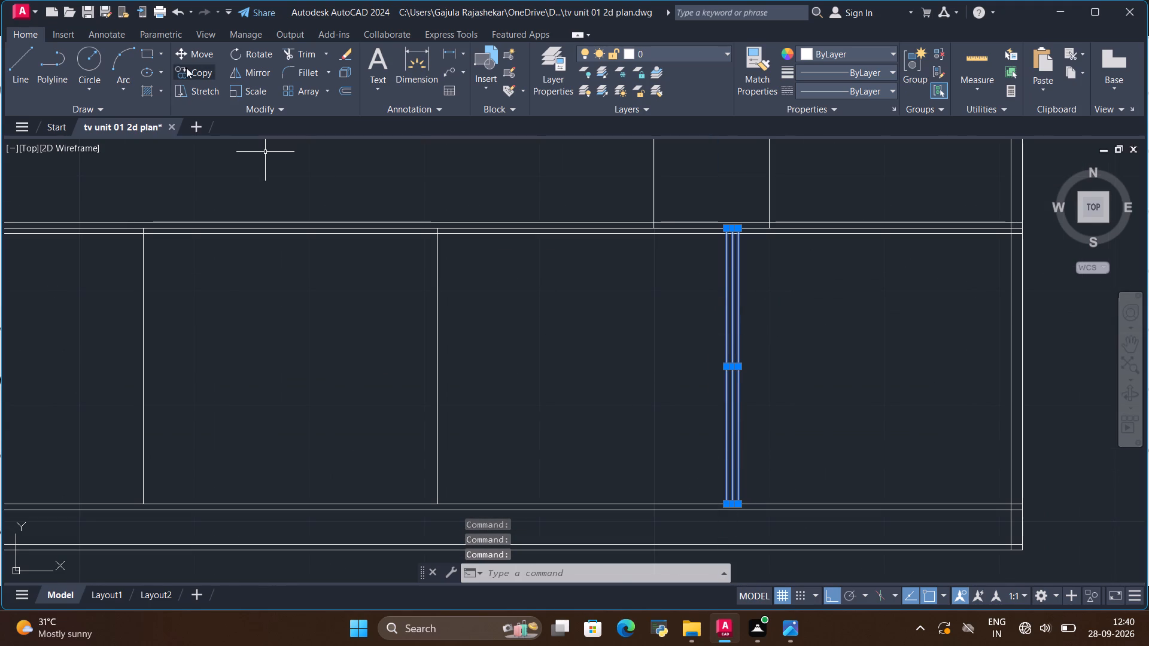
pyautogui.click(186, 68)
pyautogui.scroll(2, 736, 499)
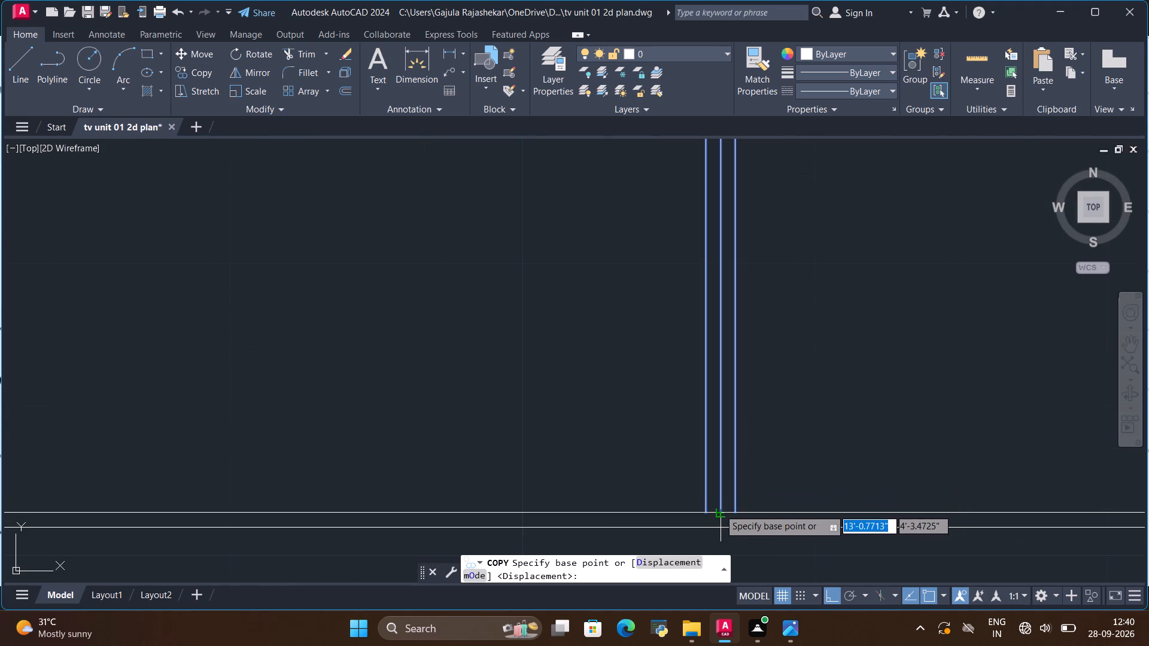
pyautogui.click(719, 509)
pyautogui.scroll(-3, 599, 410)
pyautogui.scroll(3, 493, 447)
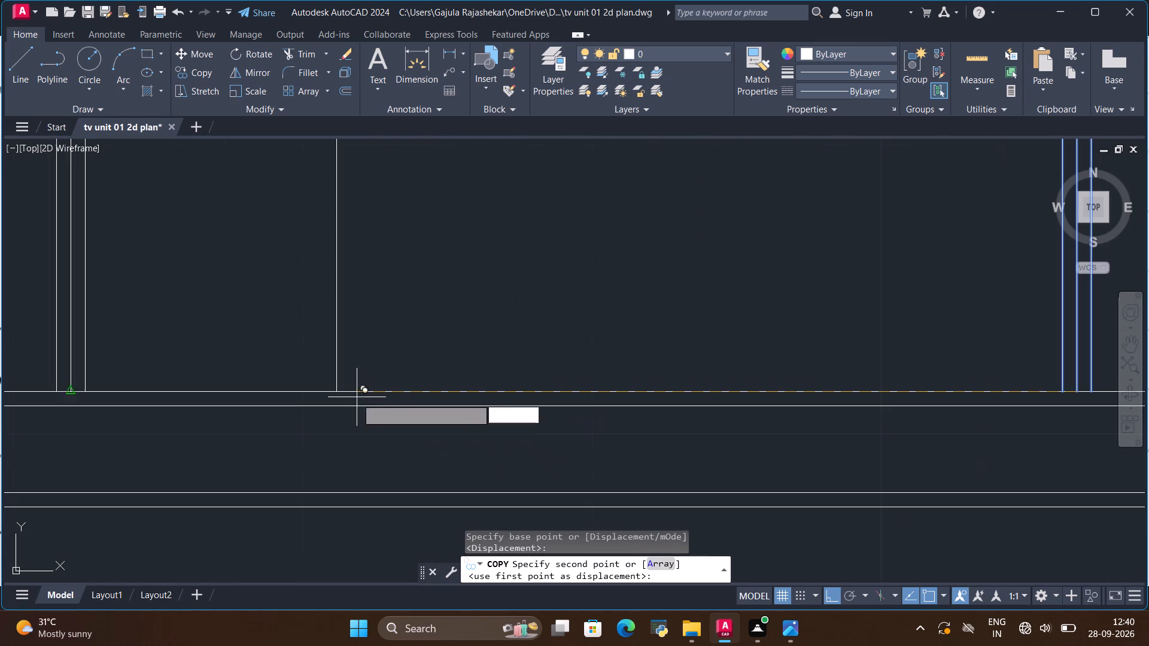
pyautogui.click(339, 399)
pyautogui.scroll(-3, 559, 340)
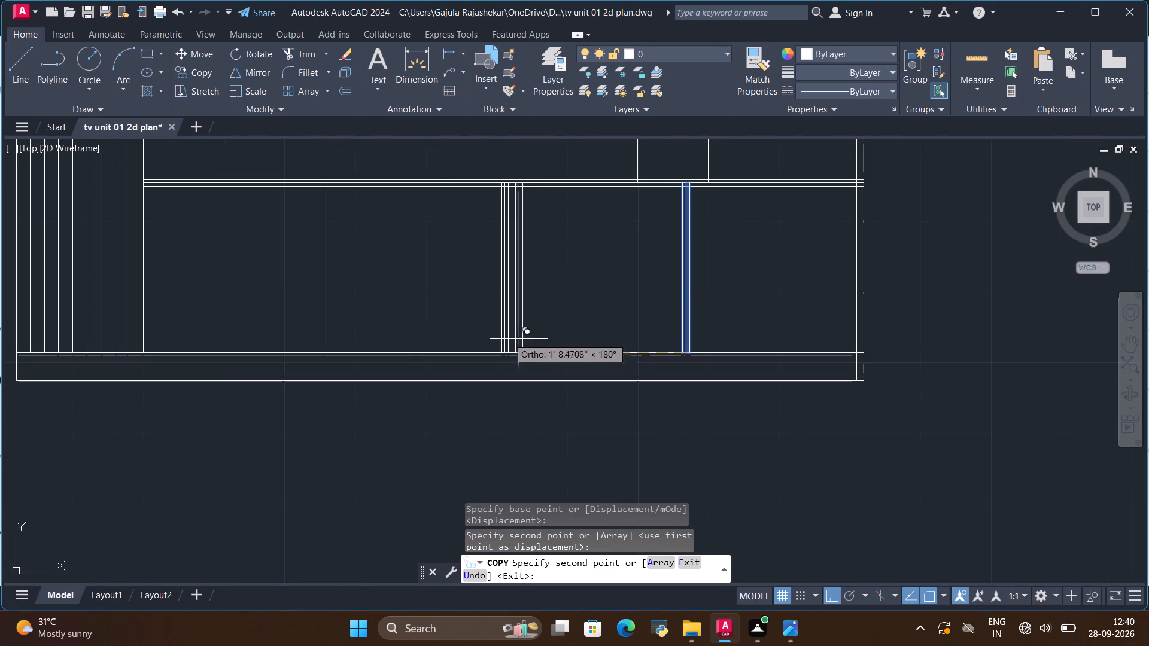
pyautogui.scroll(2, 384, 339)
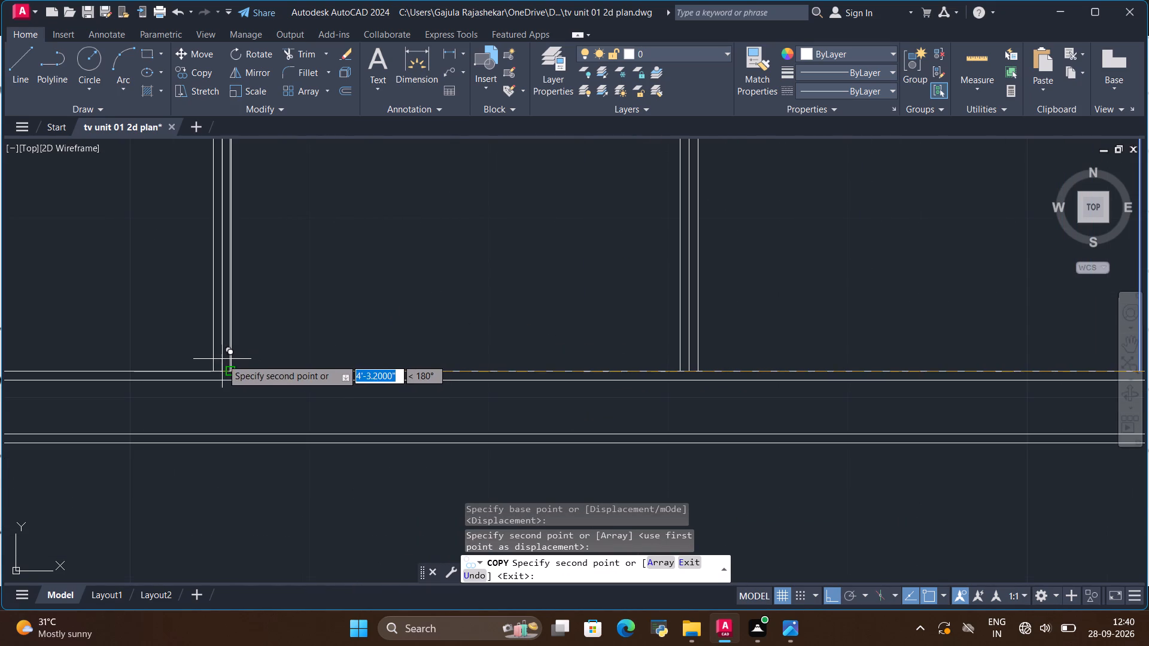
pyautogui.scroll(3, 222, 358)
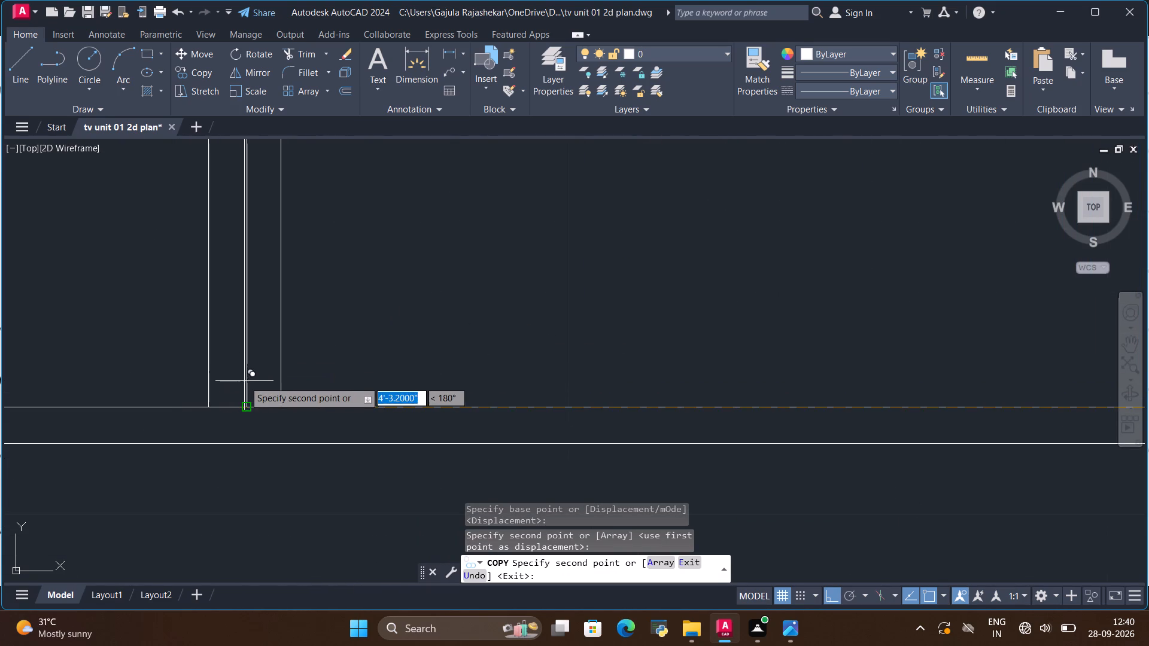
pyautogui.click(247, 378)
pyautogui.press('Escape')
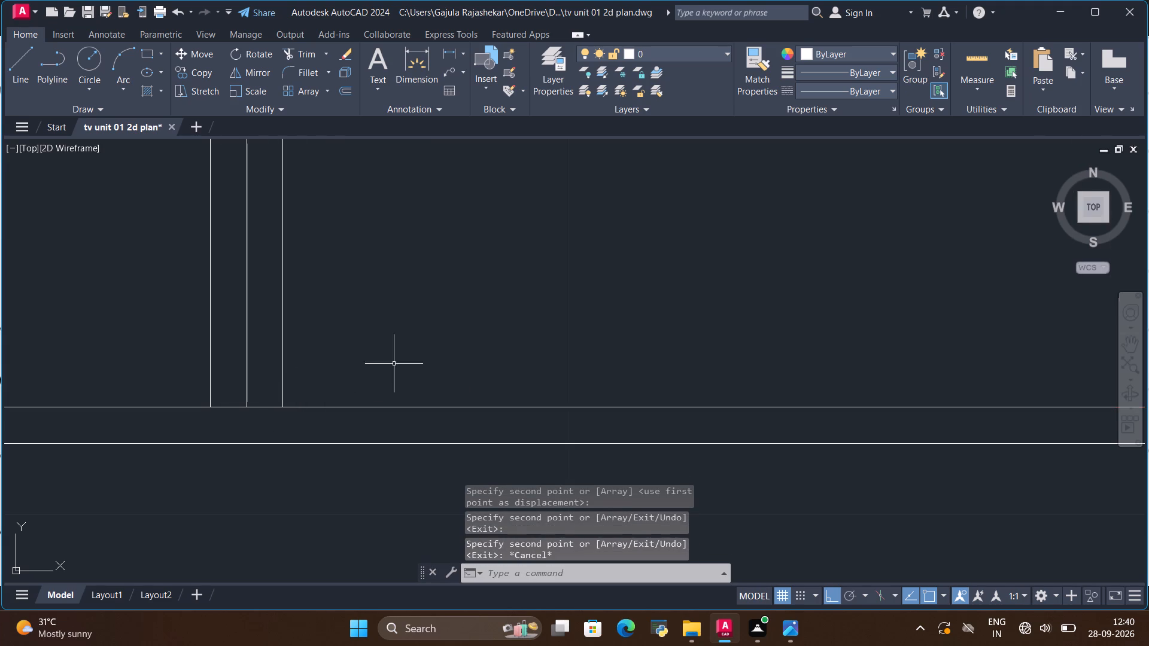
# Examine the divider and base panel lines of the lower cabinets.
pyautogui.scroll(-6, 439, 354)
pyautogui.scroll(2, 430, 223)
pyautogui.scroll(-2, 436, 239)
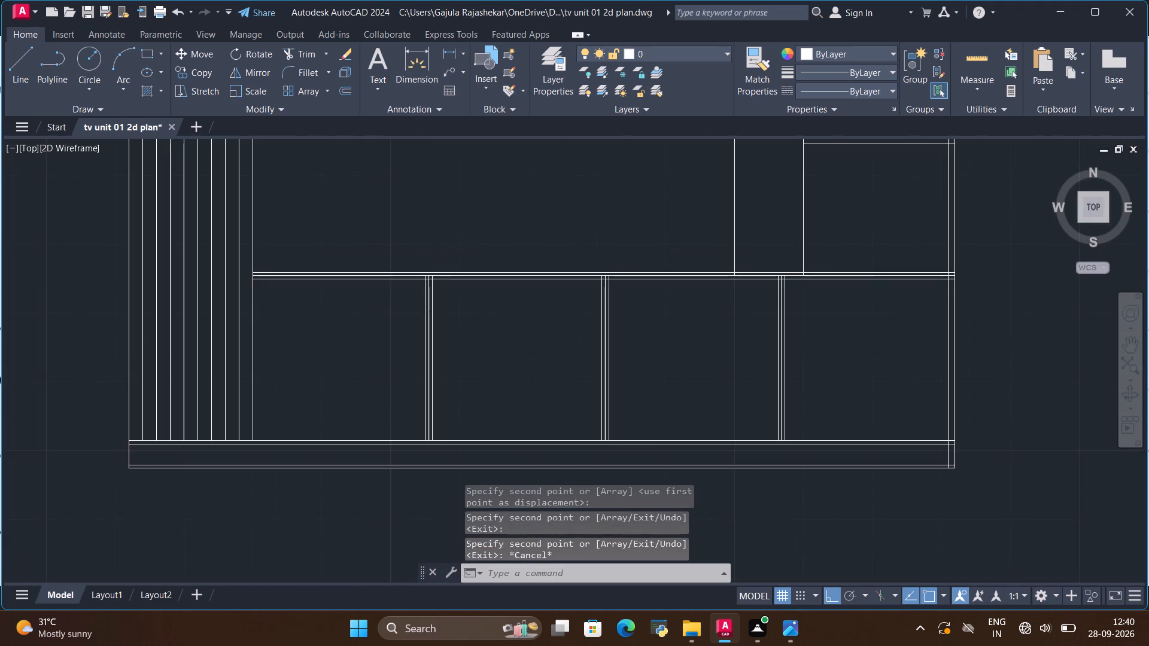
pyautogui.scroll(3, 460, 375)
pyautogui.scroll(1, 303, 316)
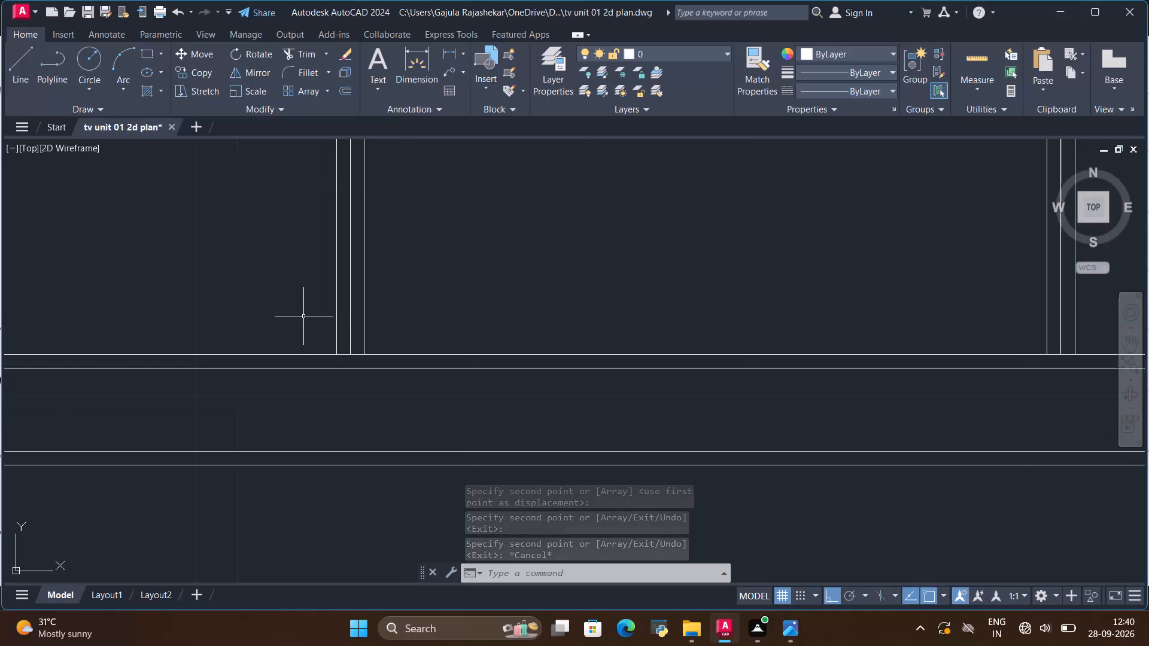
pyautogui.scroll(-2, 302, 316)
pyautogui.scroll(-1, 500, 352)
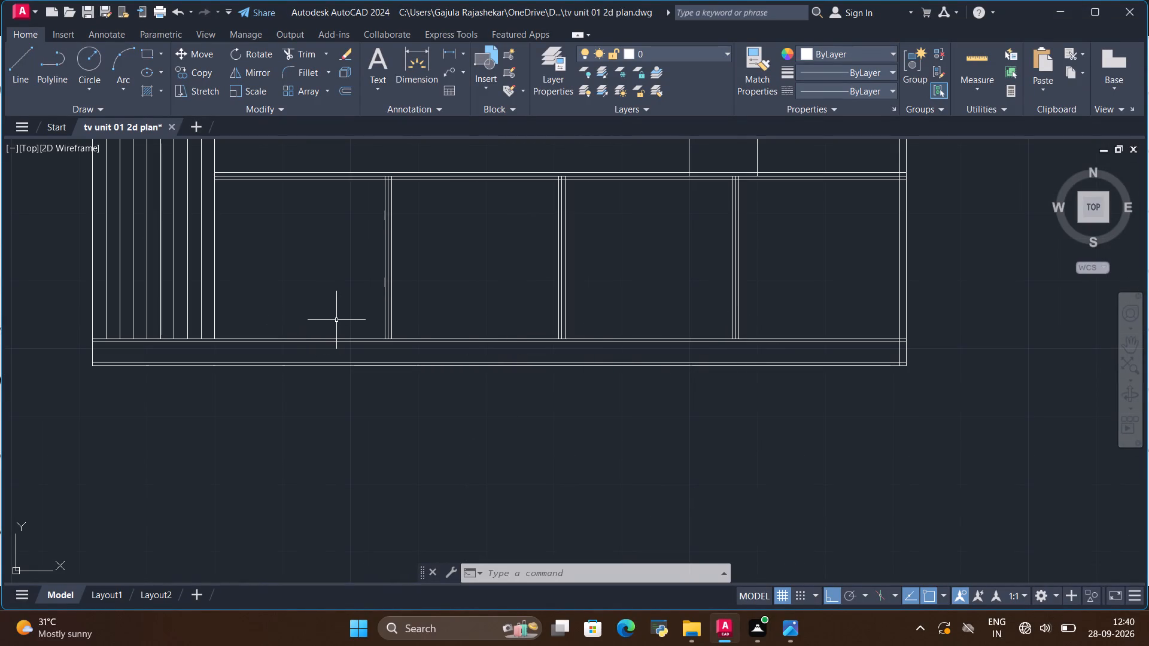
pyautogui.scroll(3, 418, 321)
pyautogui.scroll(-1, 418, 321)
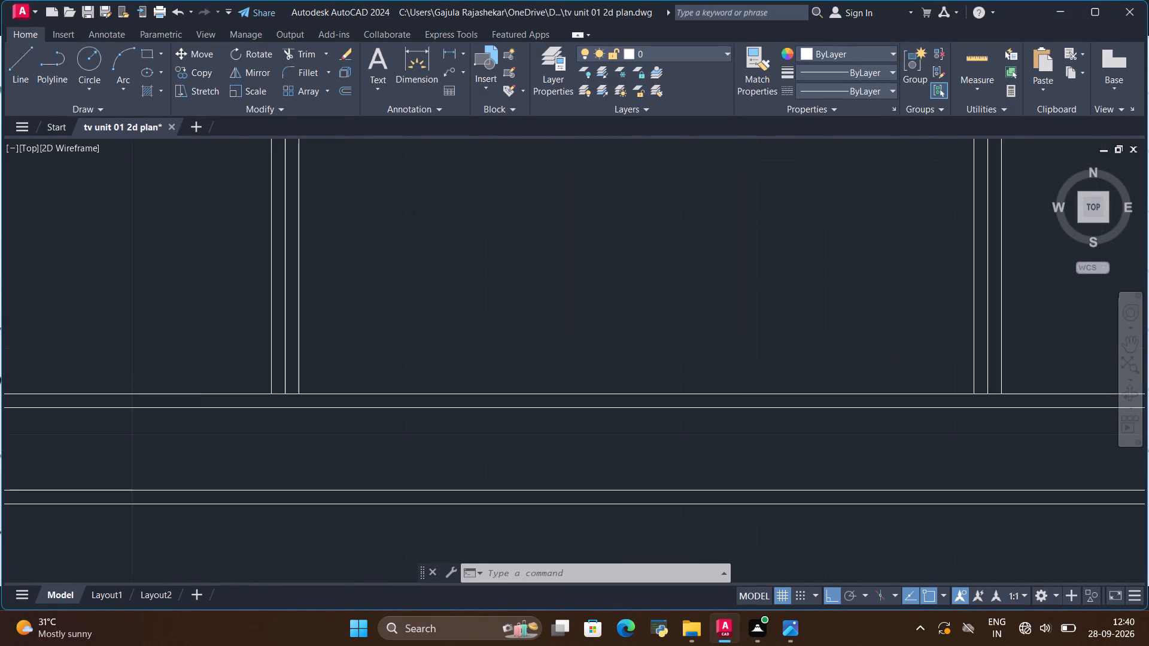
pyautogui.scroll(-3, 418, 321)
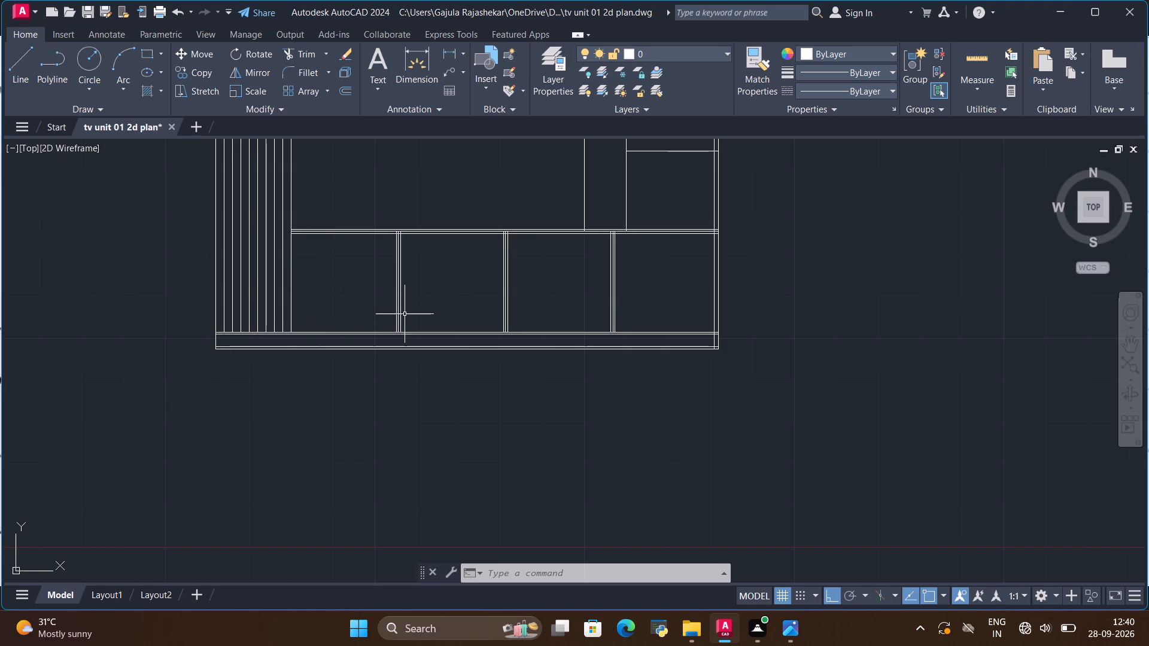
# Trim away the inner horizontal line just above the unit's bottom edge, and end the trimming.
pyautogui.scroll(2, 526, 340)
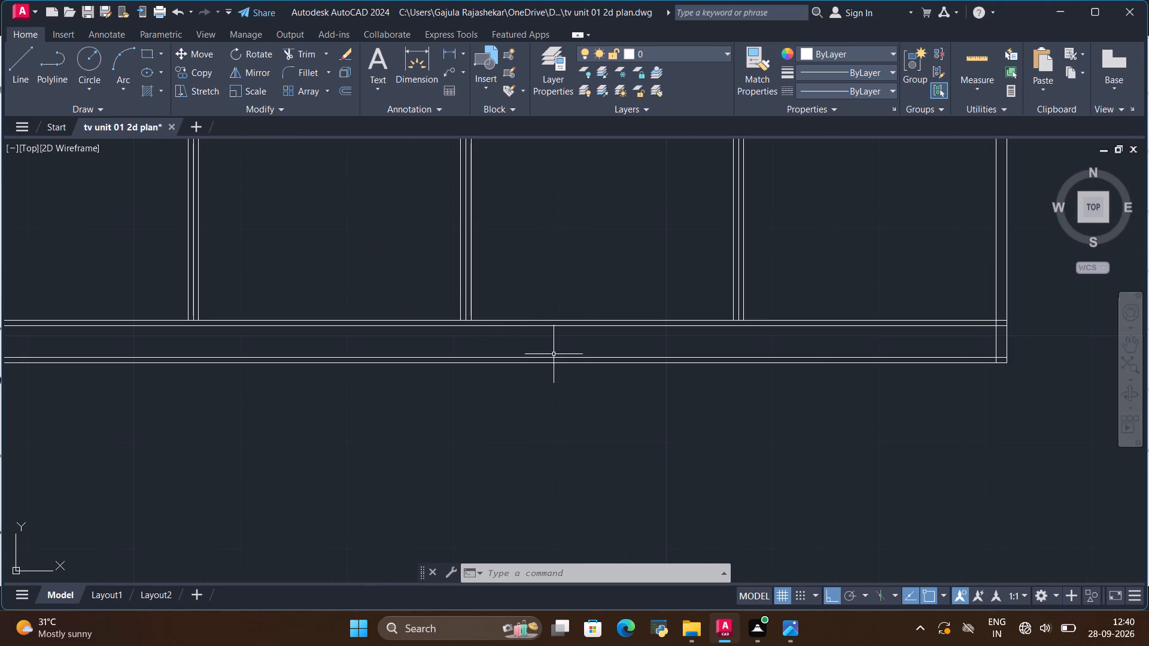
pyautogui.scroll(2, 555, 355)
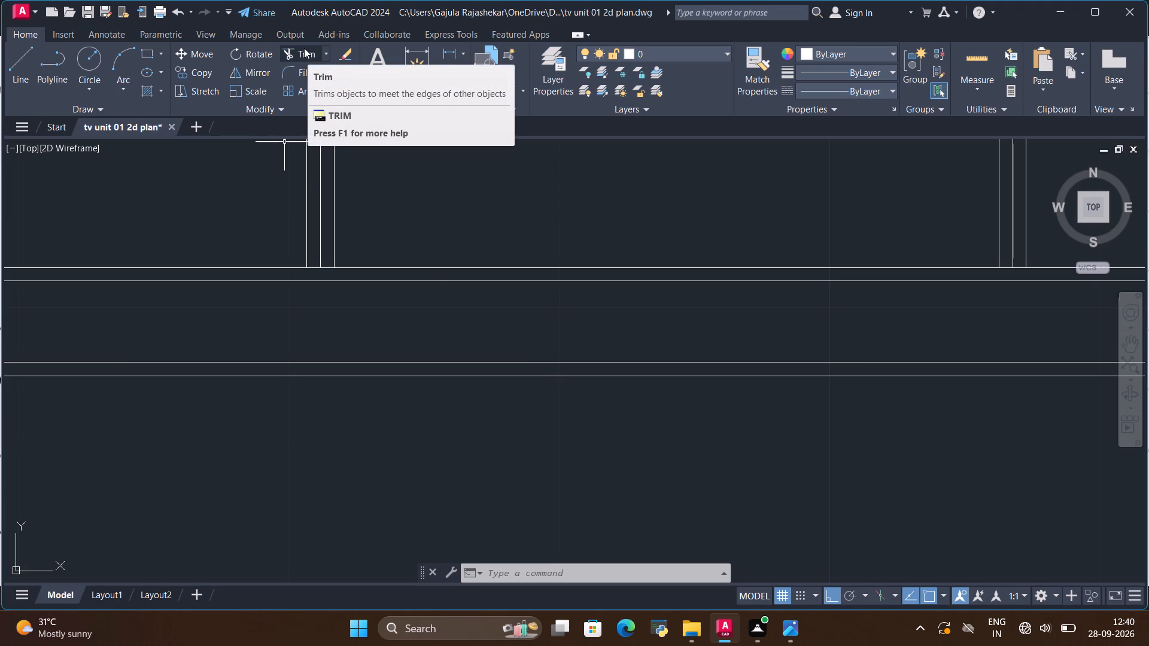
pyautogui.click(304, 48)
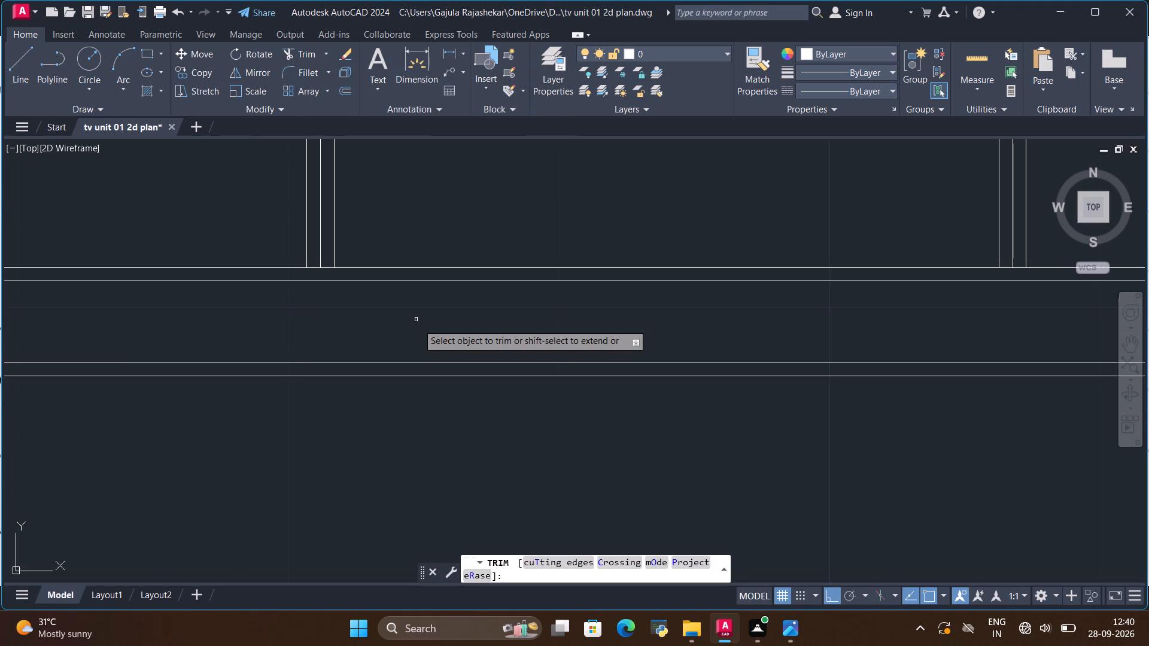
pyautogui.scroll(2, 423, 334)
pyautogui.moveTo(429, 363); pyautogui.dragTo(448, 418)
pyautogui.scroll(-4, 361, 364)
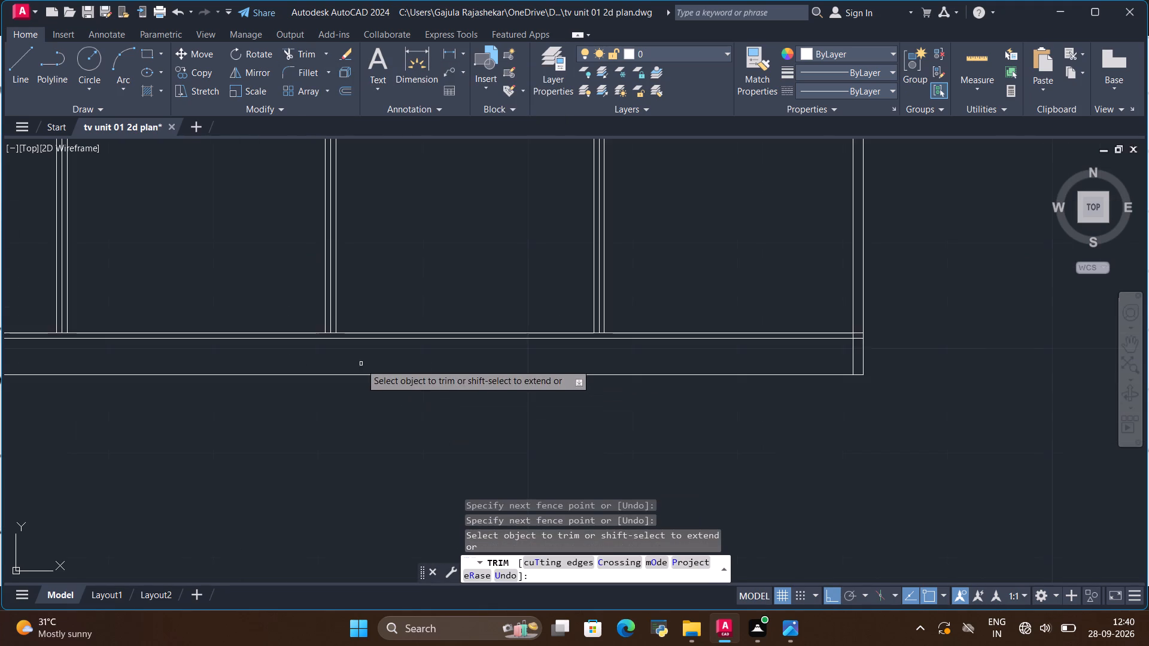
pyautogui.scroll(-1, 361, 364)
pyautogui.scroll(-1, 705, 343)
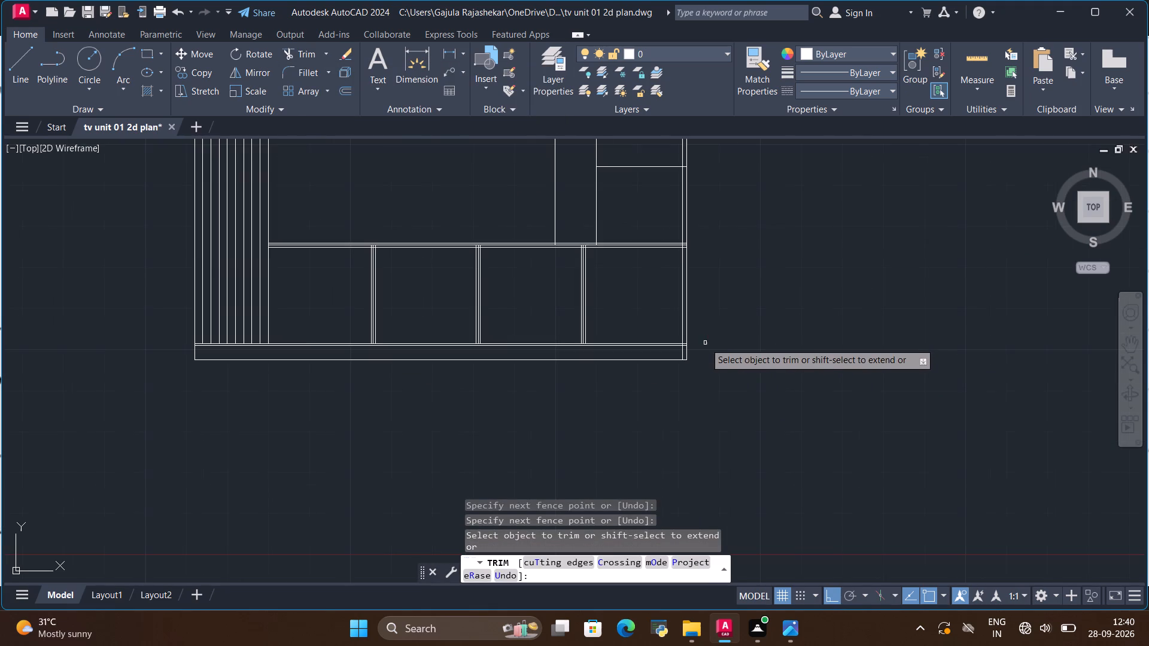
pyautogui.scroll(3, 211, 319)
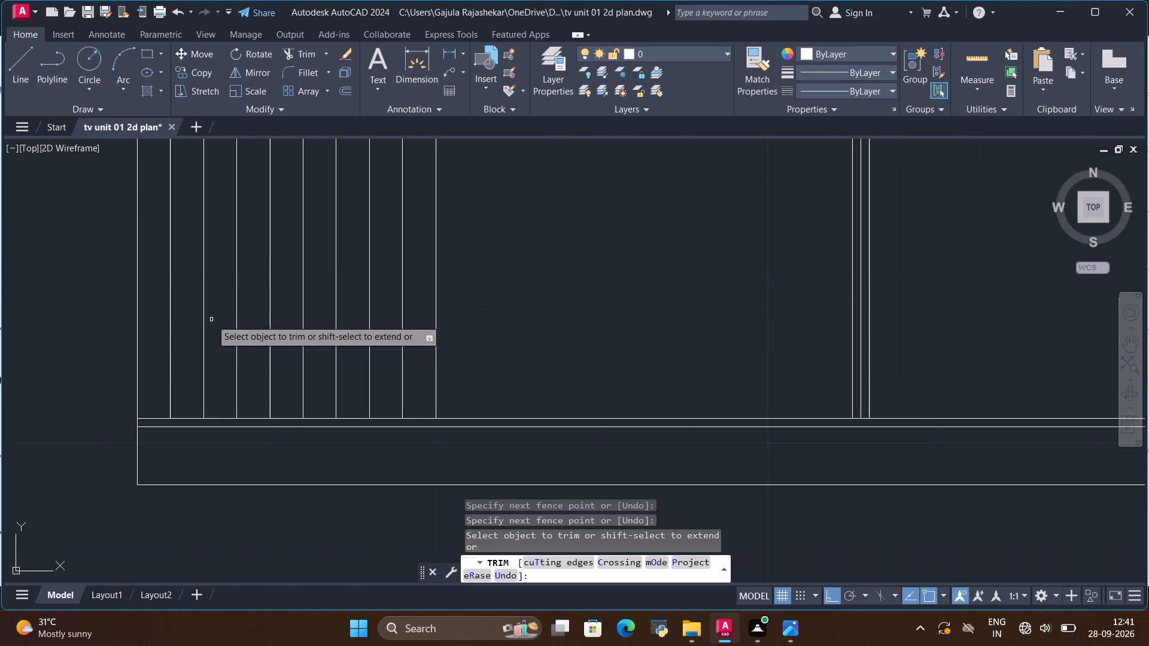
pyautogui.scroll(-1, 211, 319)
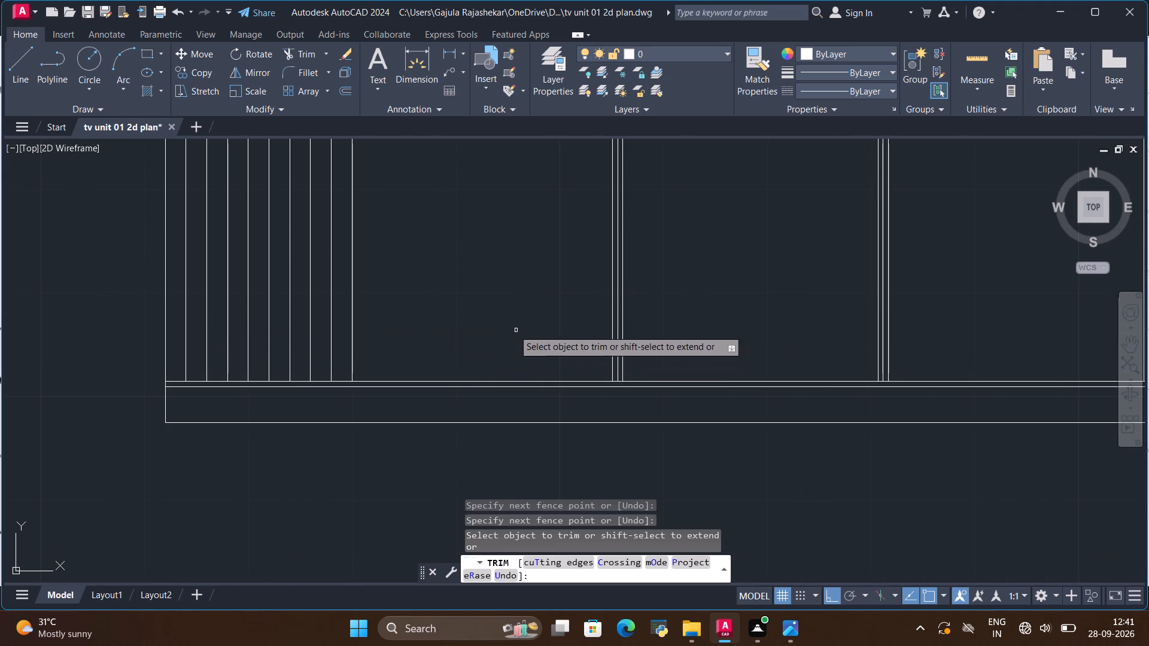
pyautogui.scroll(-1, 513, 329)
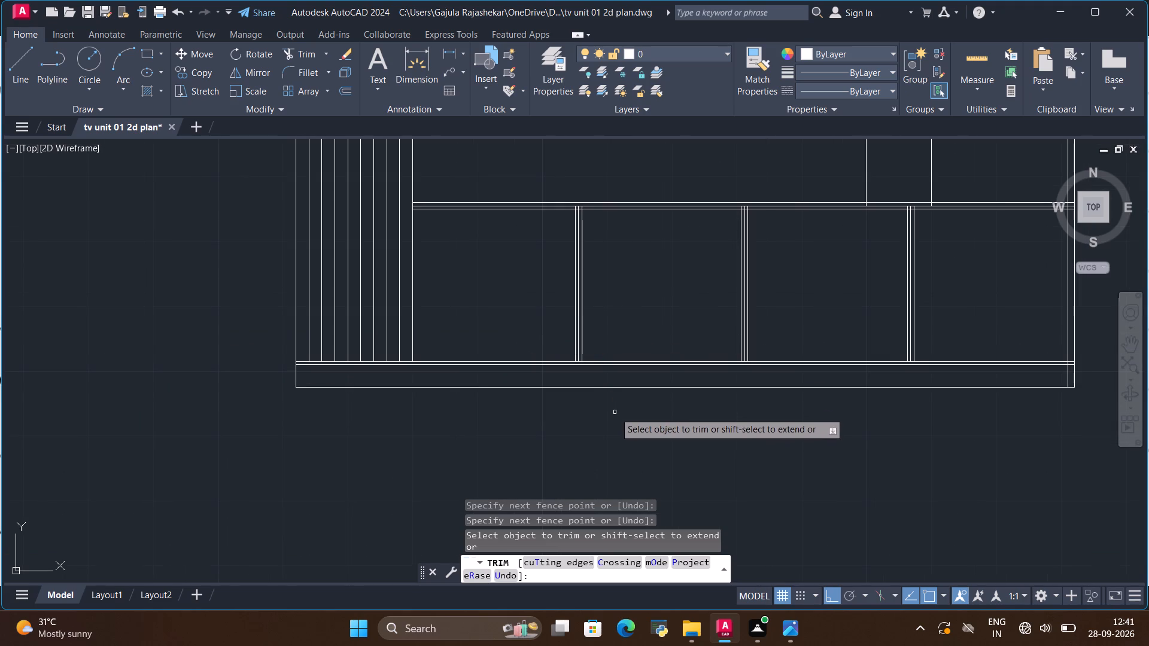
pyautogui.press('Escape')
# Copy the horizontal line at the bottom of the lower cabinets 0.5" upward and end the copying.
pyautogui.scroll(3, 705, 365)
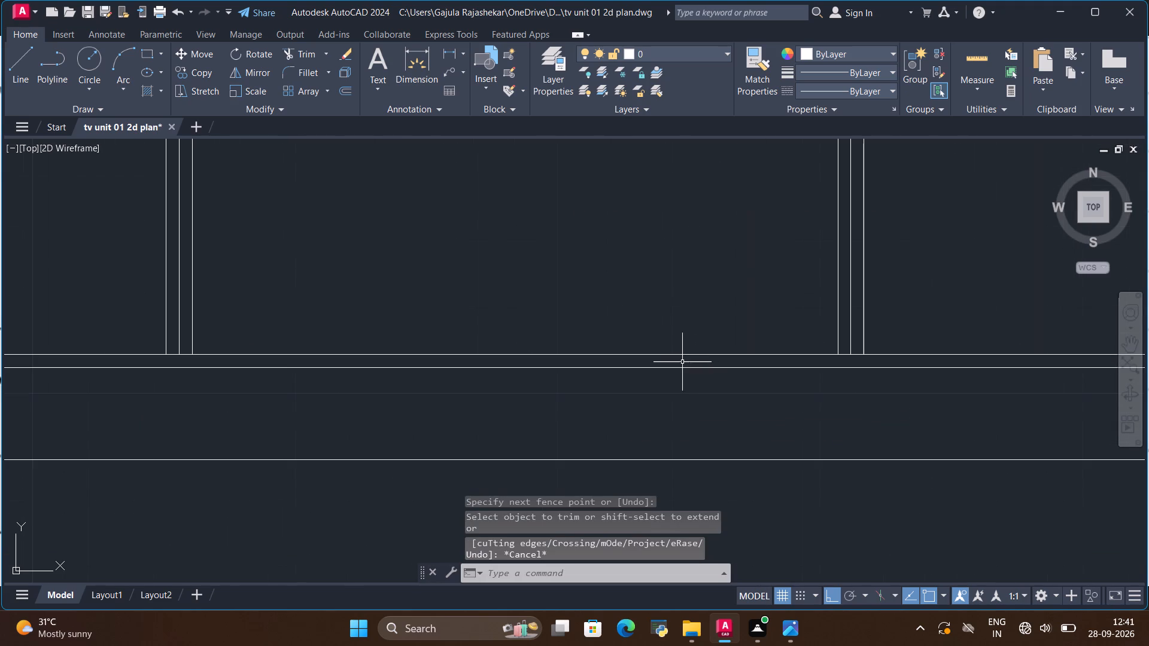
pyautogui.click(676, 356)
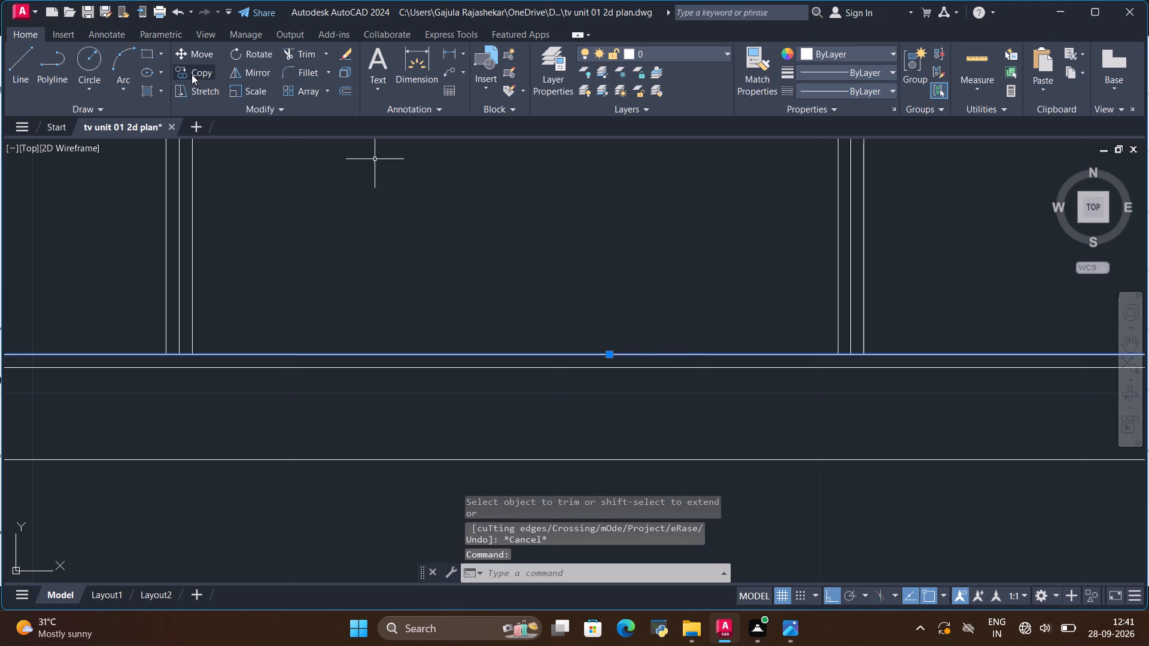
pyautogui.click(193, 72)
pyautogui.click(607, 356)
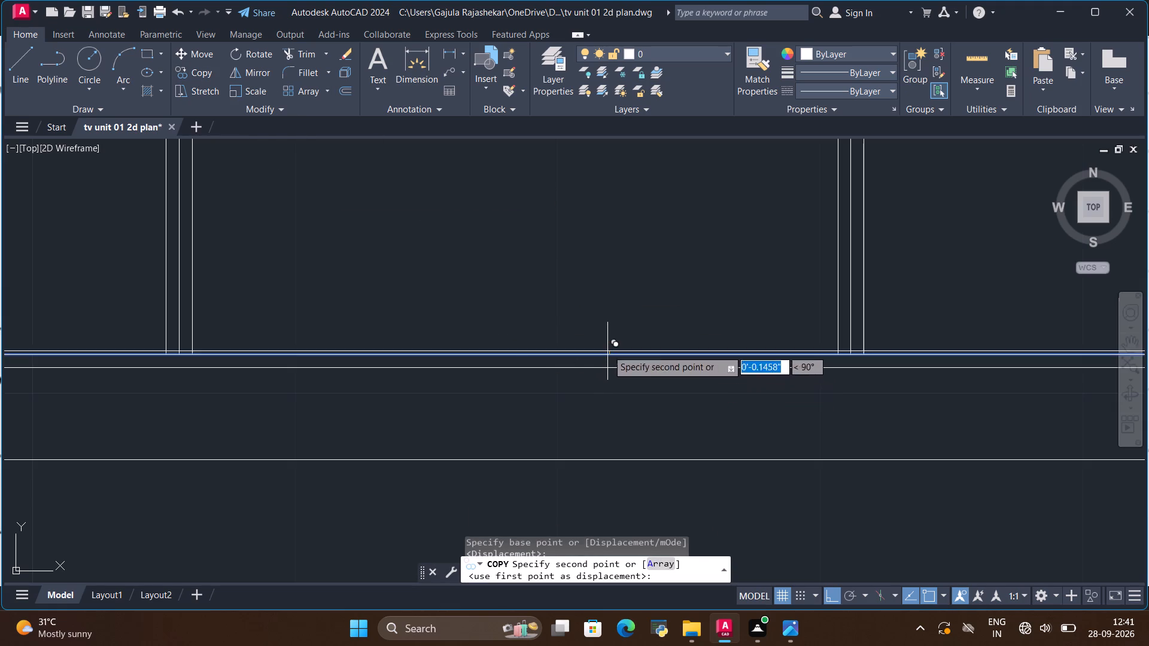
pyautogui.press('BackSpace')
pyautogui.press('BackSpace')
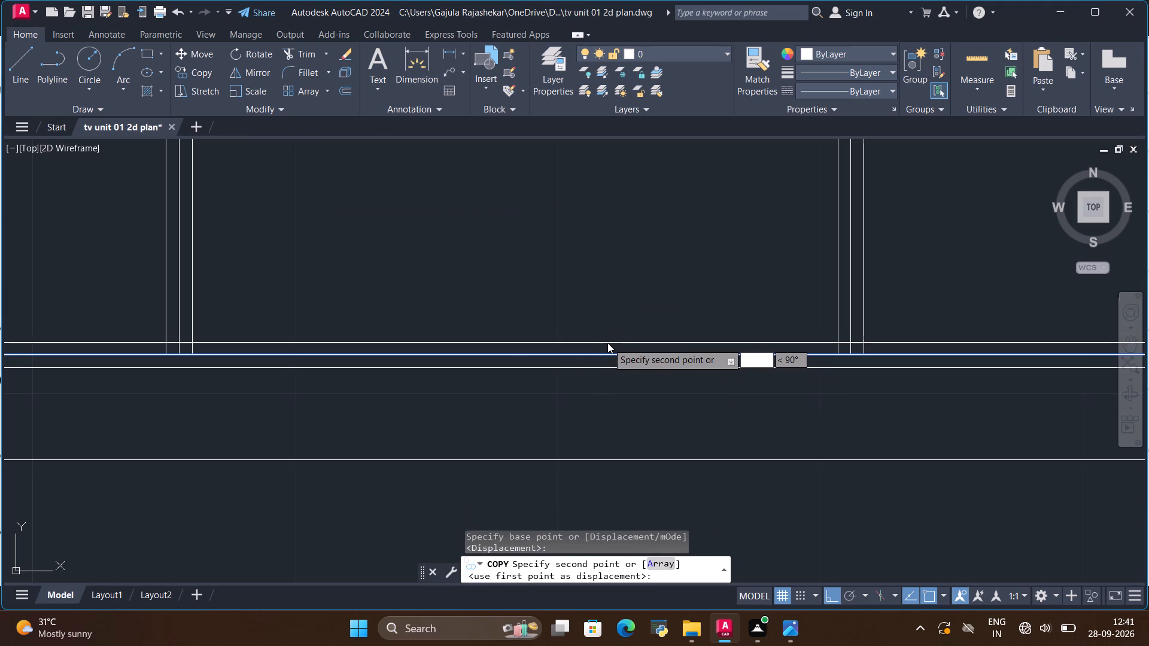
pyautogui.write('.5')
pyautogui.hotkey('shift', '"')
pyautogui.press('Return')
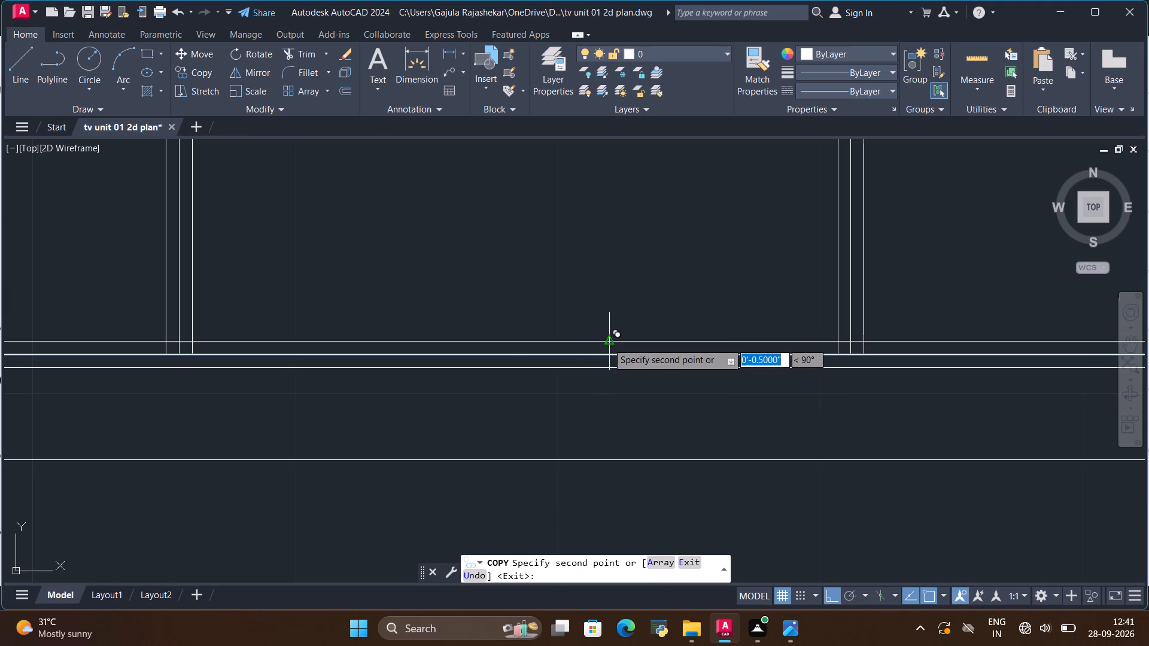
pyautogui.press('Escape')
# Copy the lowest shelf line of the right-hand shelf column 0.5" upward and 0.5" downward, and end the copying.
pyautogui.scroll(-5, 609, 342)
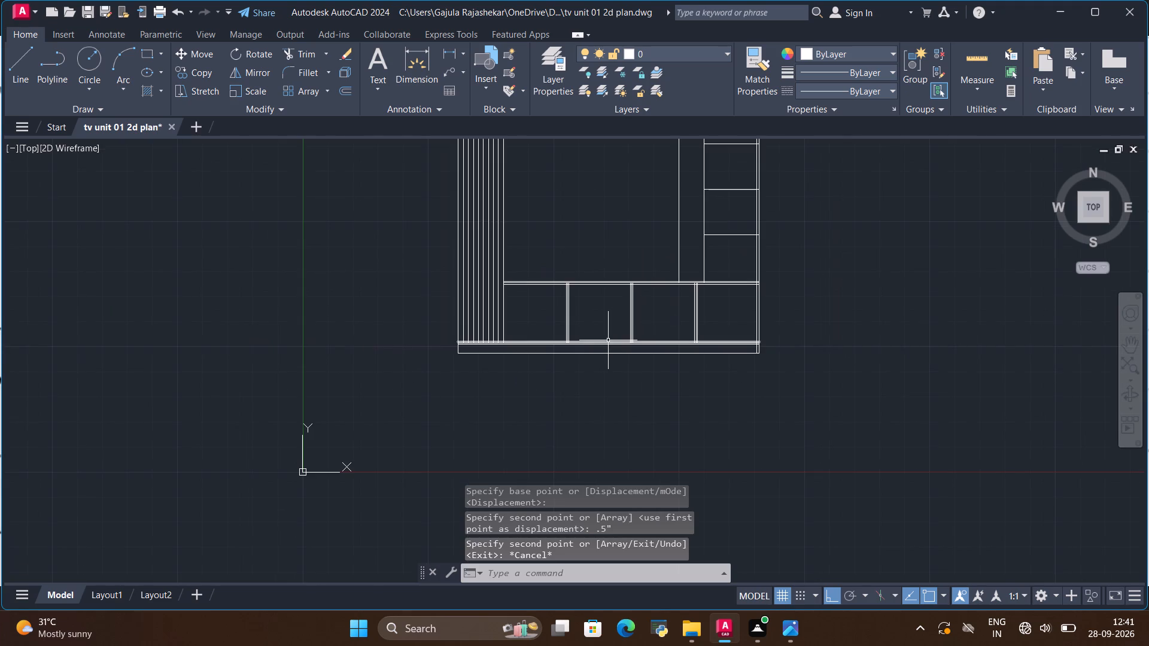
pyautogui.scroll(-1, 709, 260)
pyautogui.scroll(4, 724, 206)
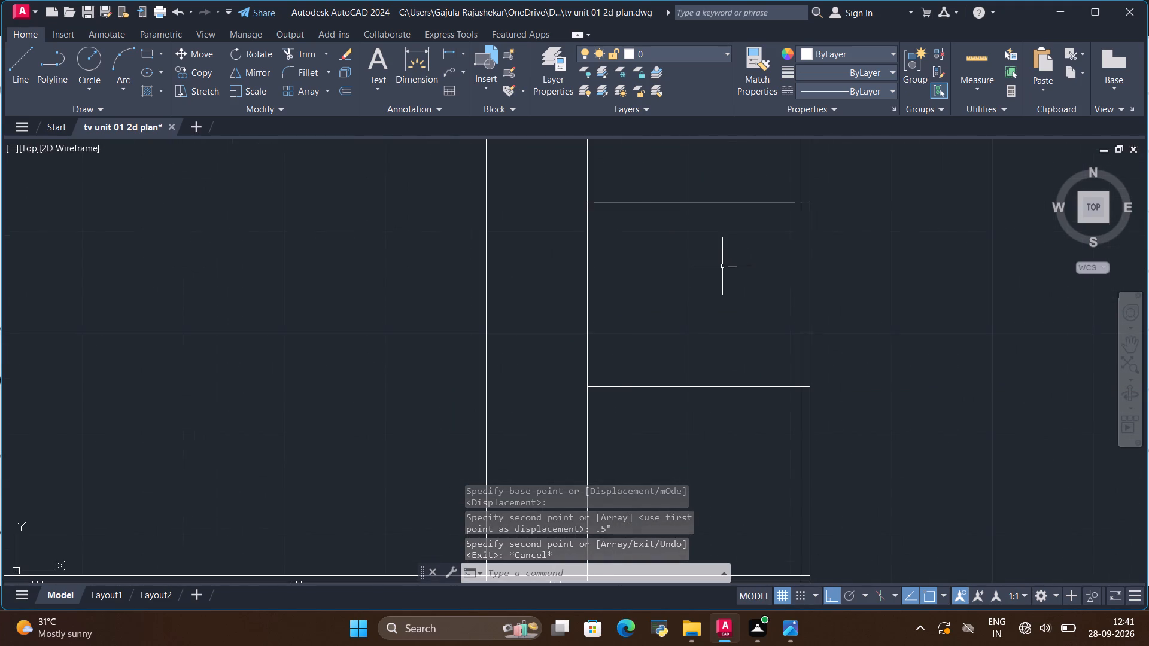
pyautogui.scroll(-1, 722, 267)
pyautogui.click(738, 343)
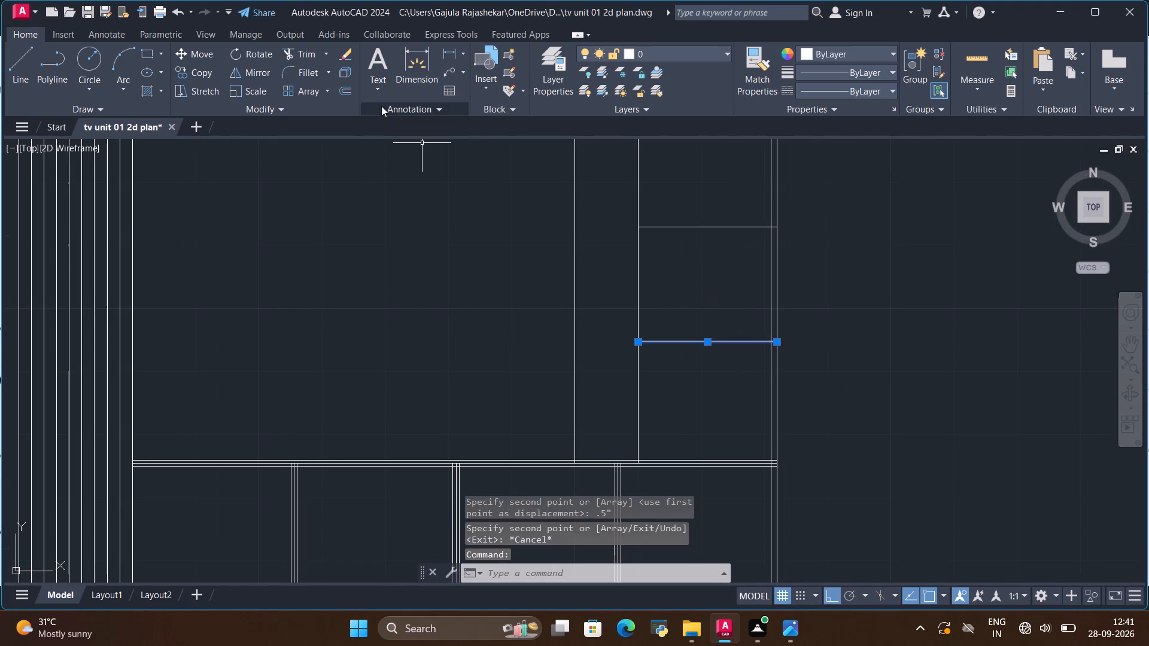
pyautogui.click(212, 69)
pyautogui.scroll(1, 712, 343)
pyautogui.click(701, 340)
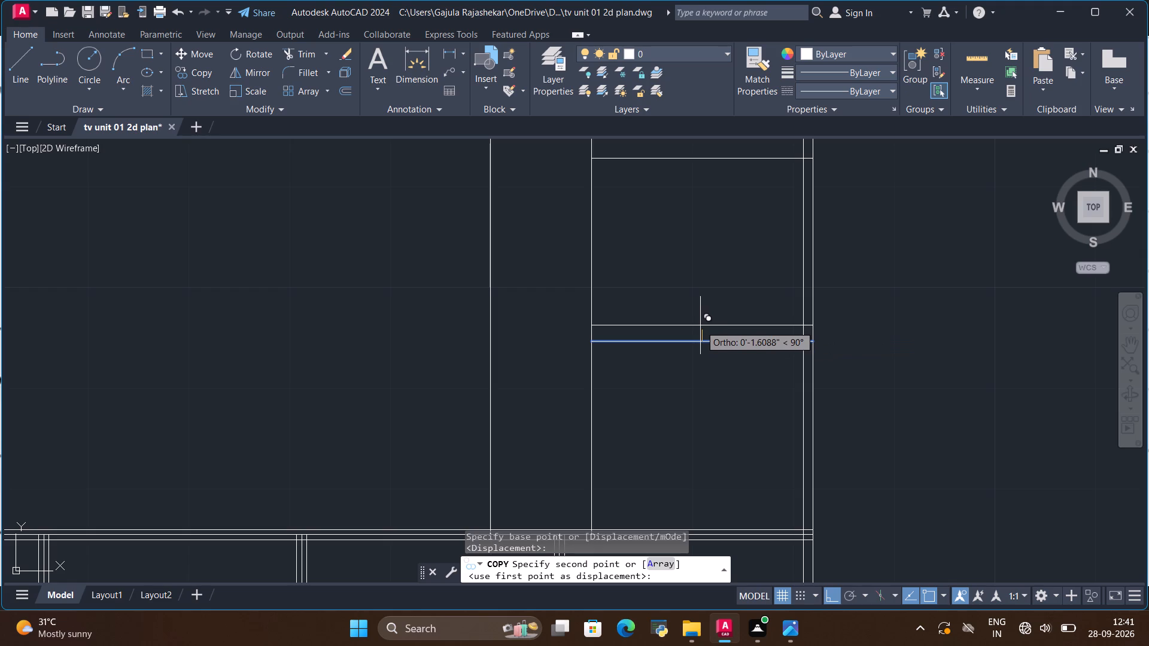
pyautogui.press('BackSpace')
pyautogui.press('BackSpace')
pyautogui.write('.5"')
pyautogui.press('Return')
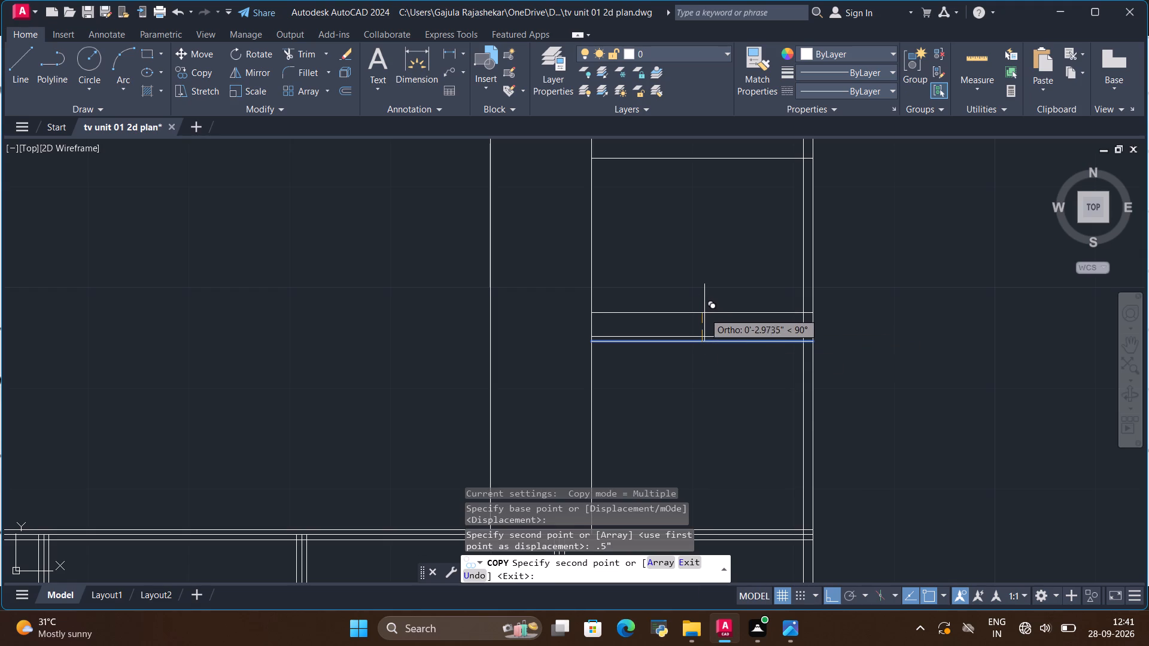
pyautogui.press('BackSpace')
pyautogui.press('BackSpace')
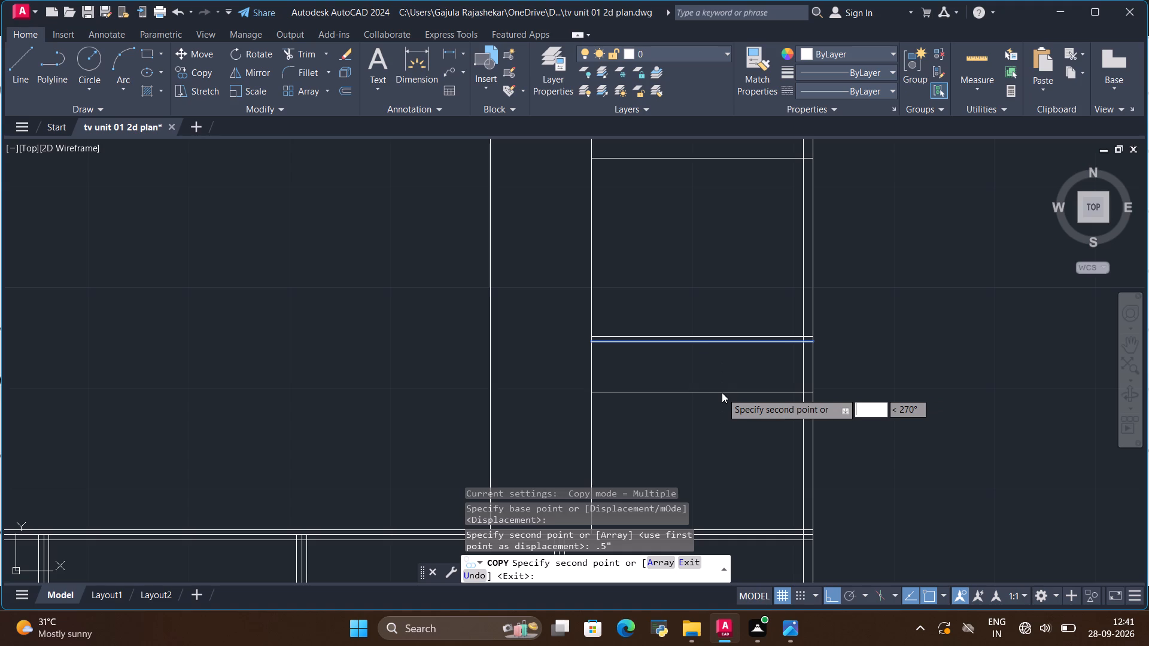
pyautogui.write('.5')
pyautogui.hotkey('shift', '"')
pyautogui.press('Return')
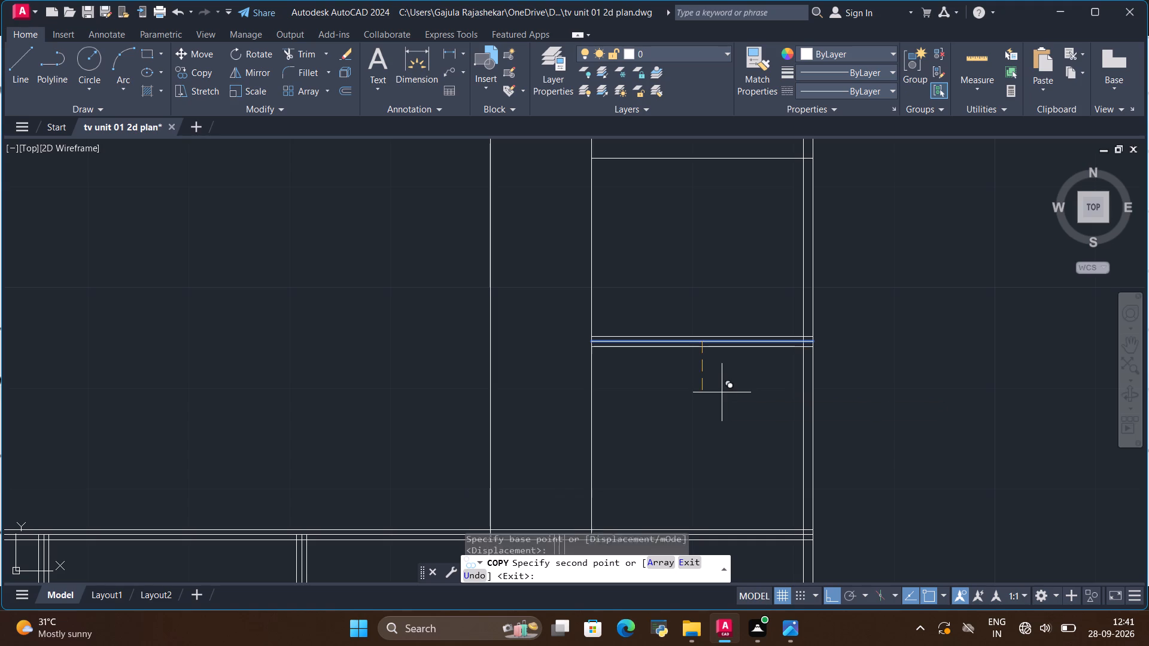
pyautogui.press('Escape')
# Copy the lowest shelf's three lines from the middle line's right end onto the next shelf above and the topmost shelf, and end the copying.
pyautogui.scroll(2, 797, 344)
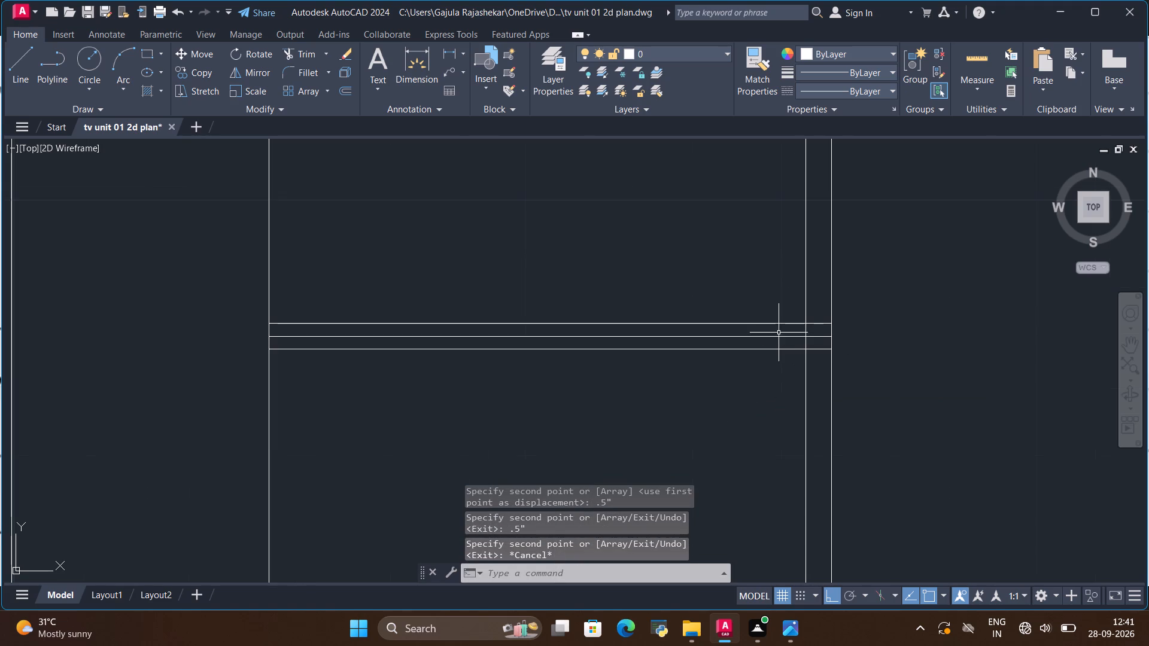
pyautogui.click(779, 325)
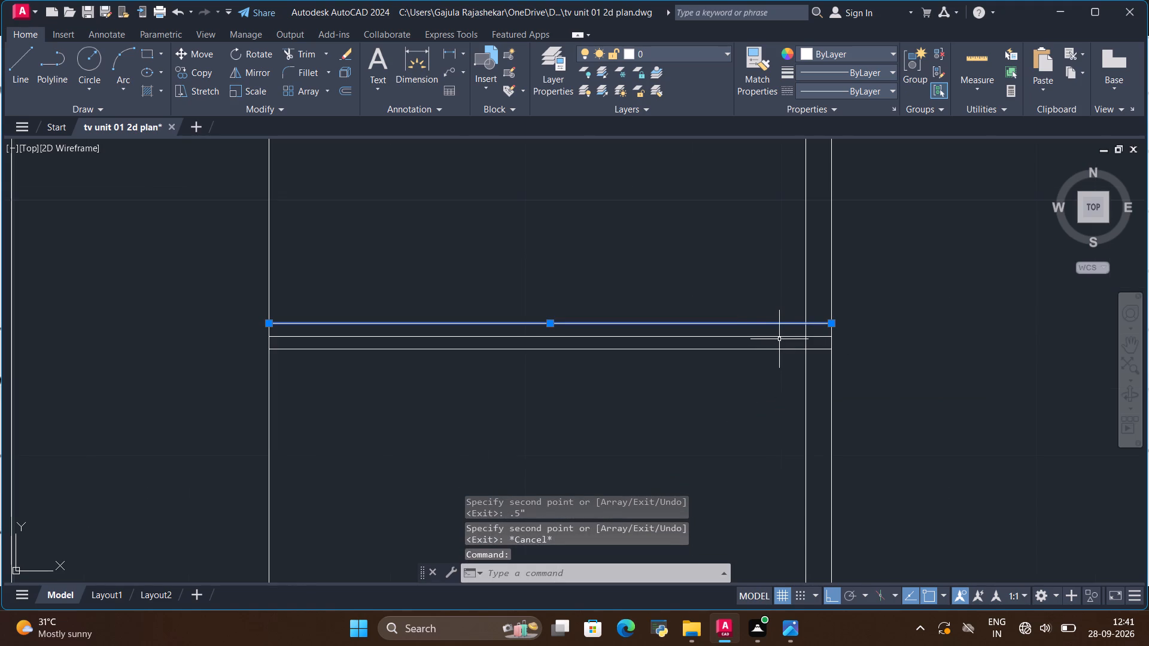
pyautogui.click(779, 337)
pyautogui.click(775, 351)
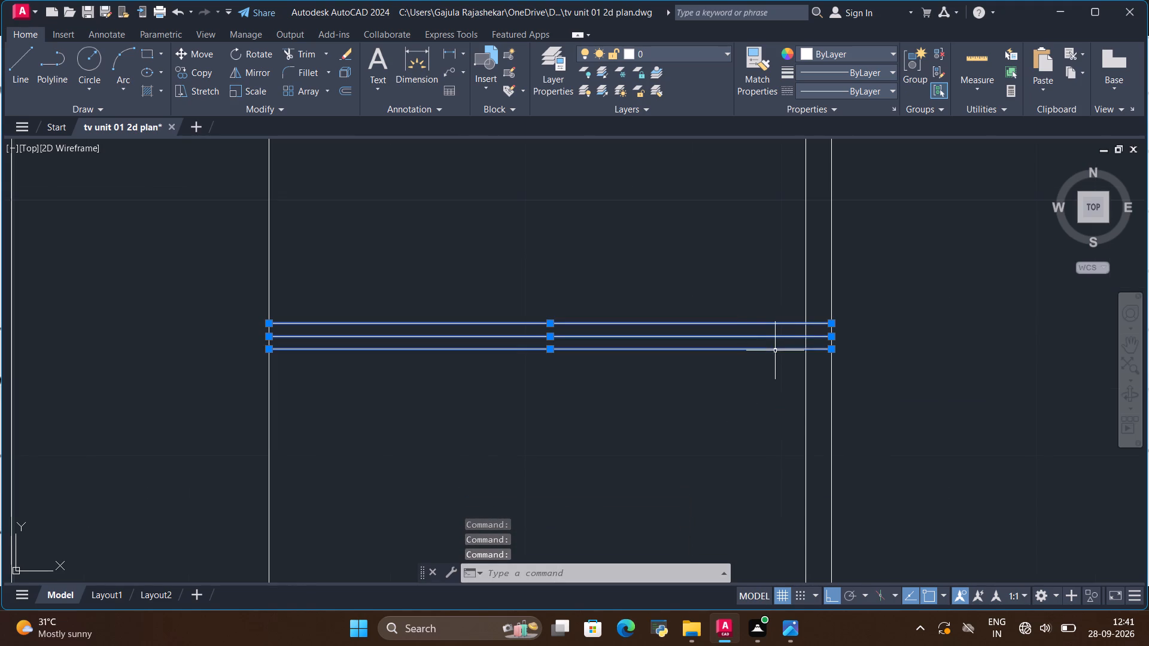
pyautogui.click(189, 66)
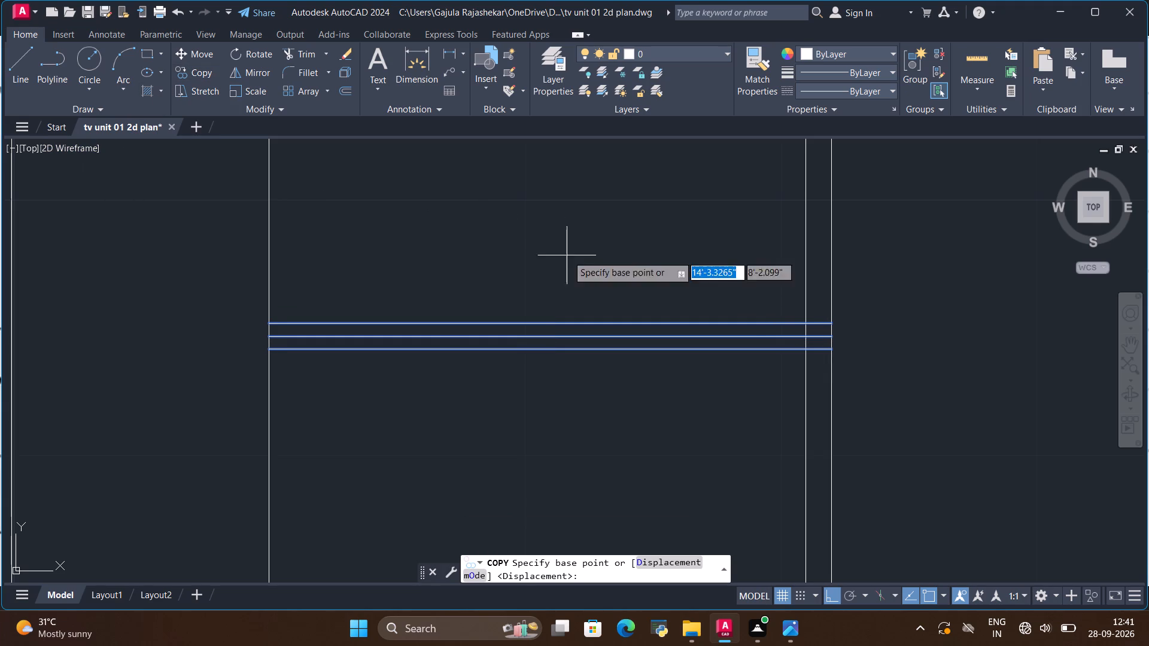
pyautogui.scroll(1, 789, 342)
pyautogui.click(852, 333)
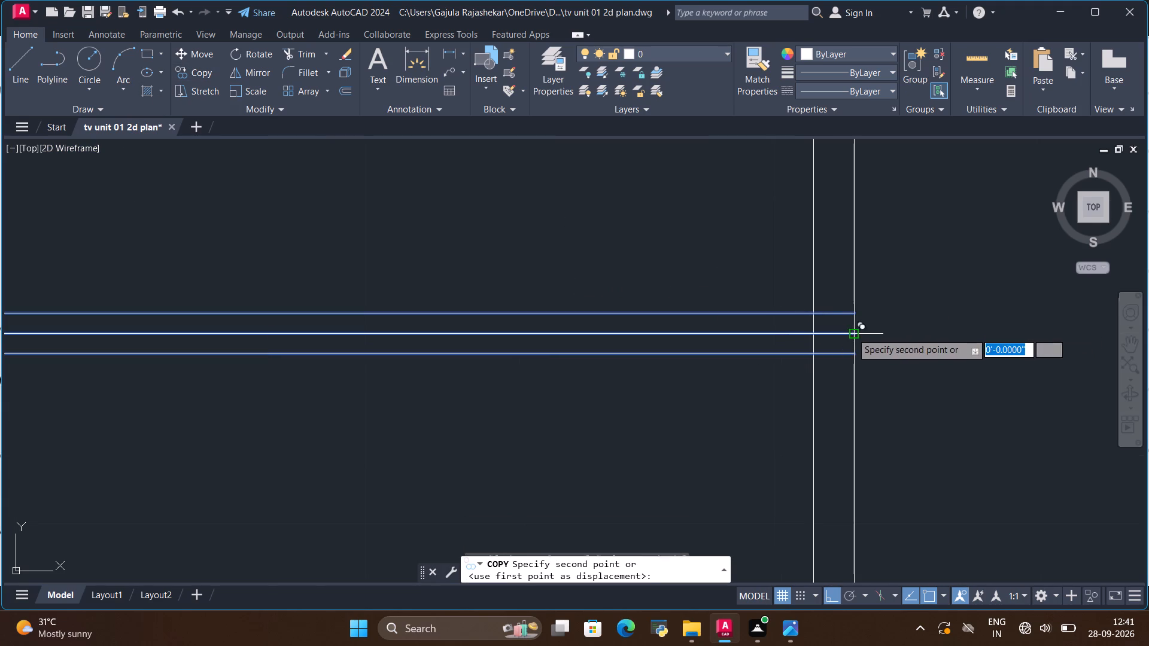
pyautogui.scroll(-3, 805, 389)
pyautogui.scroll(2, 828, 175)
pyautogui.scroll(2, 806, 234)
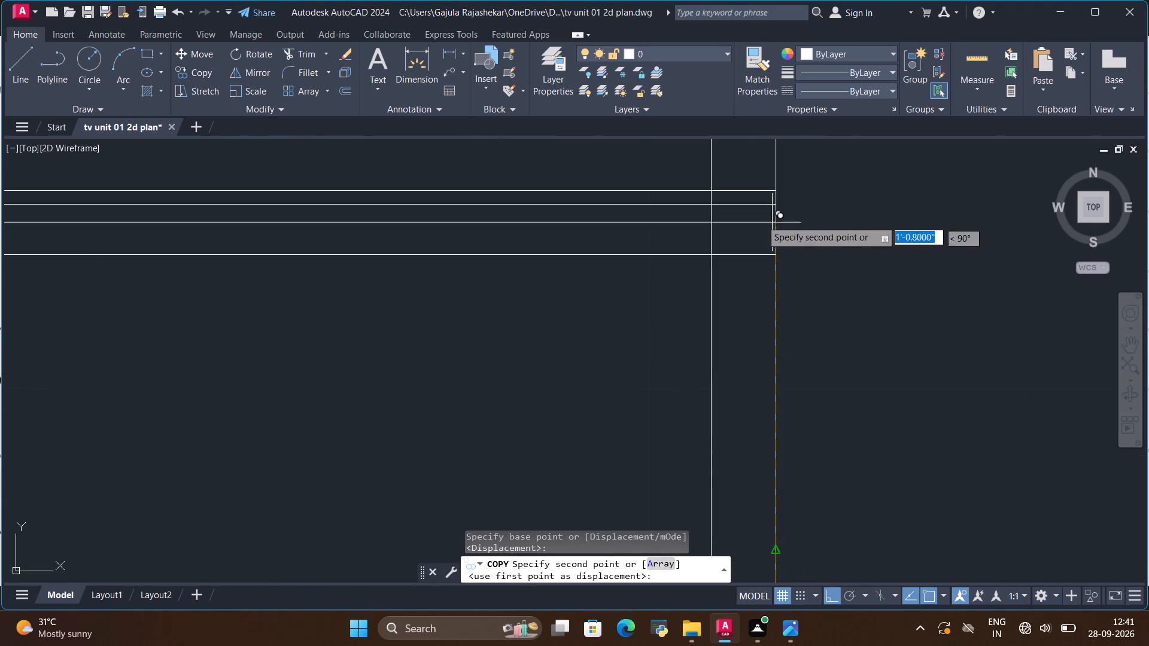
pyautogui.click(780, 206)
pyautogui.scroll(-3, 787, 294)
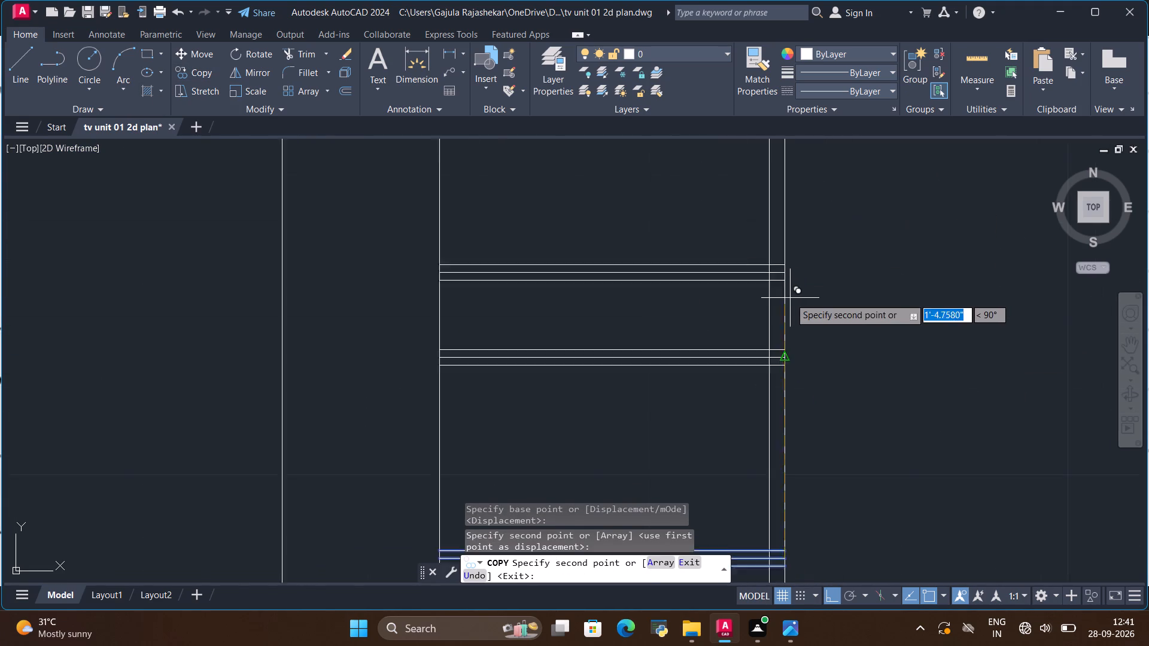
pyautogui.scroll(-6, 791, 298)
pyautogui.scroll(4, 798, 229)
pyautogui.scroll(2, 683, 292)
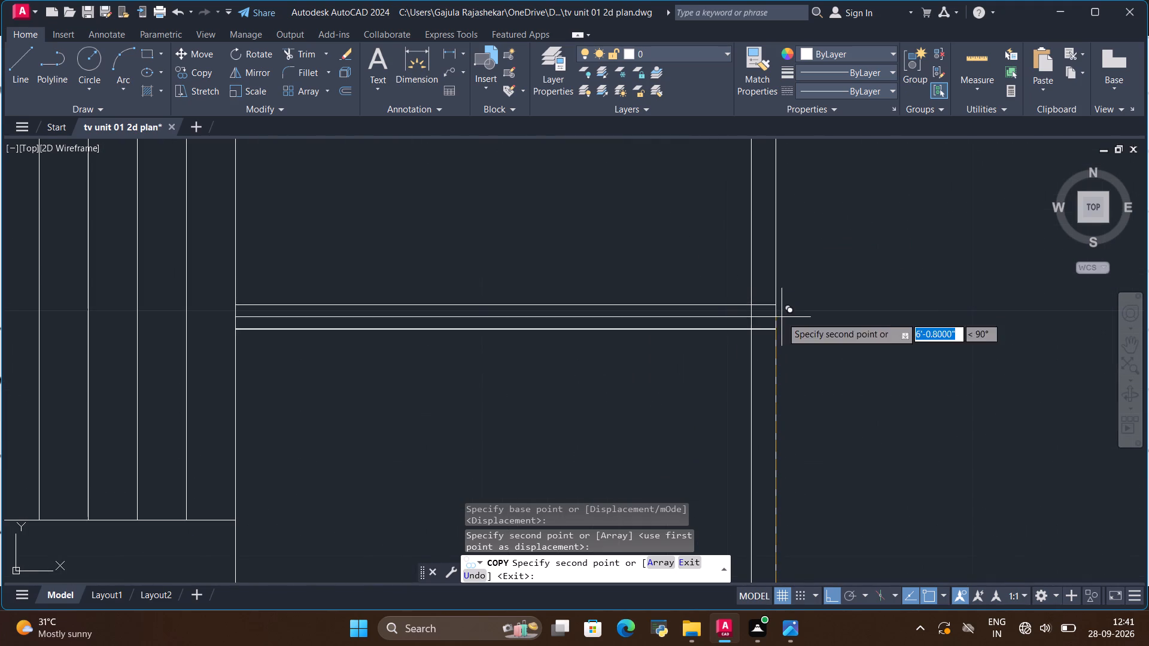
pyautogui.click(773, 333)
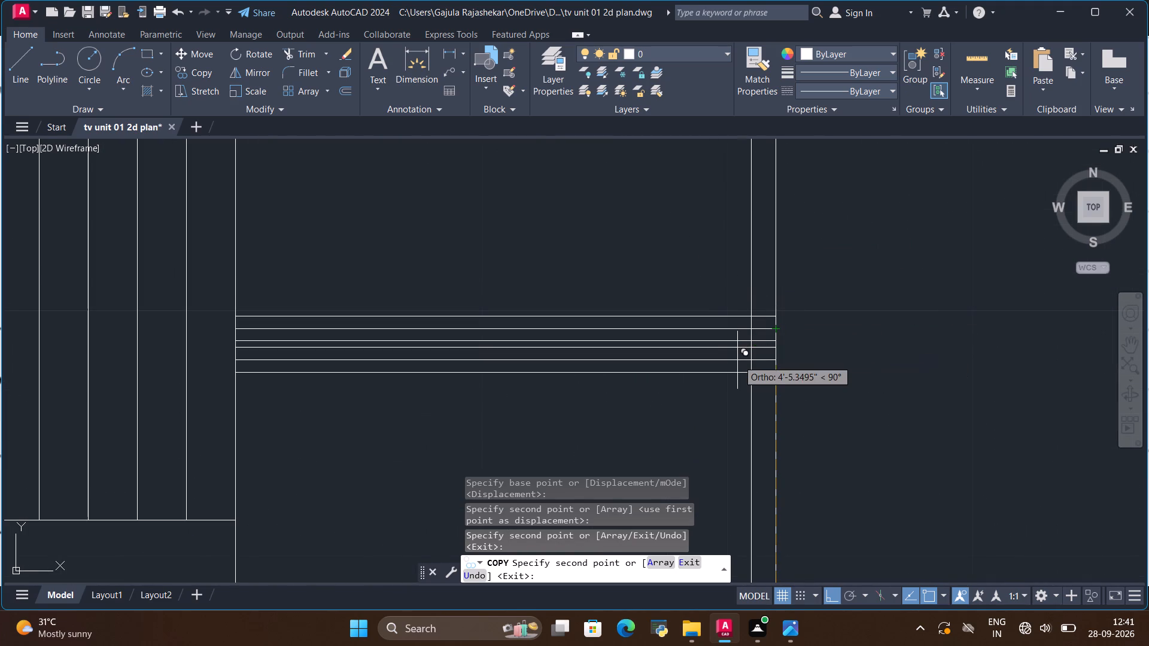
pyautogui.press('Escape')
pyautogui.scroll(-4, 716, 362)
pyautogui.scroll(1, 698, 283)
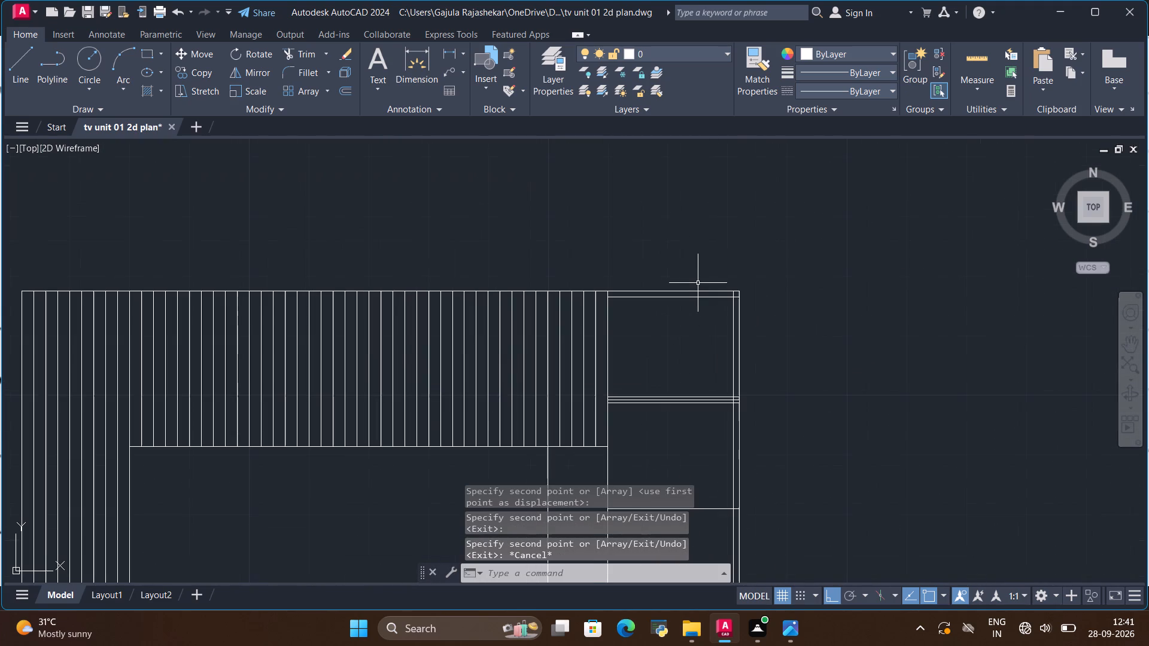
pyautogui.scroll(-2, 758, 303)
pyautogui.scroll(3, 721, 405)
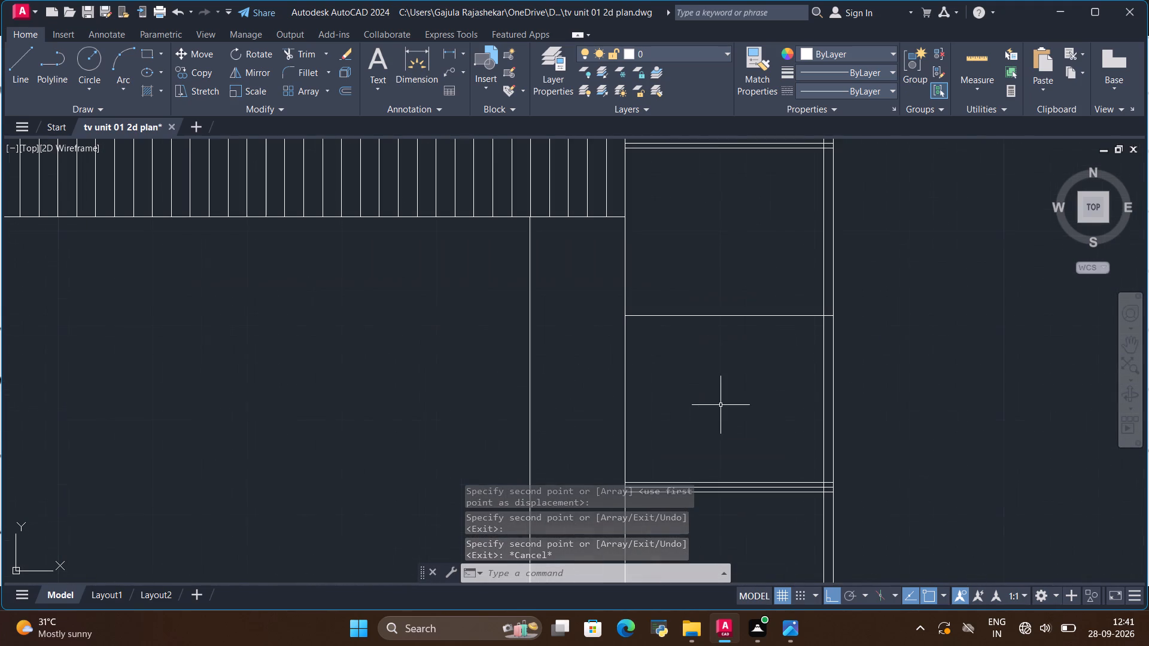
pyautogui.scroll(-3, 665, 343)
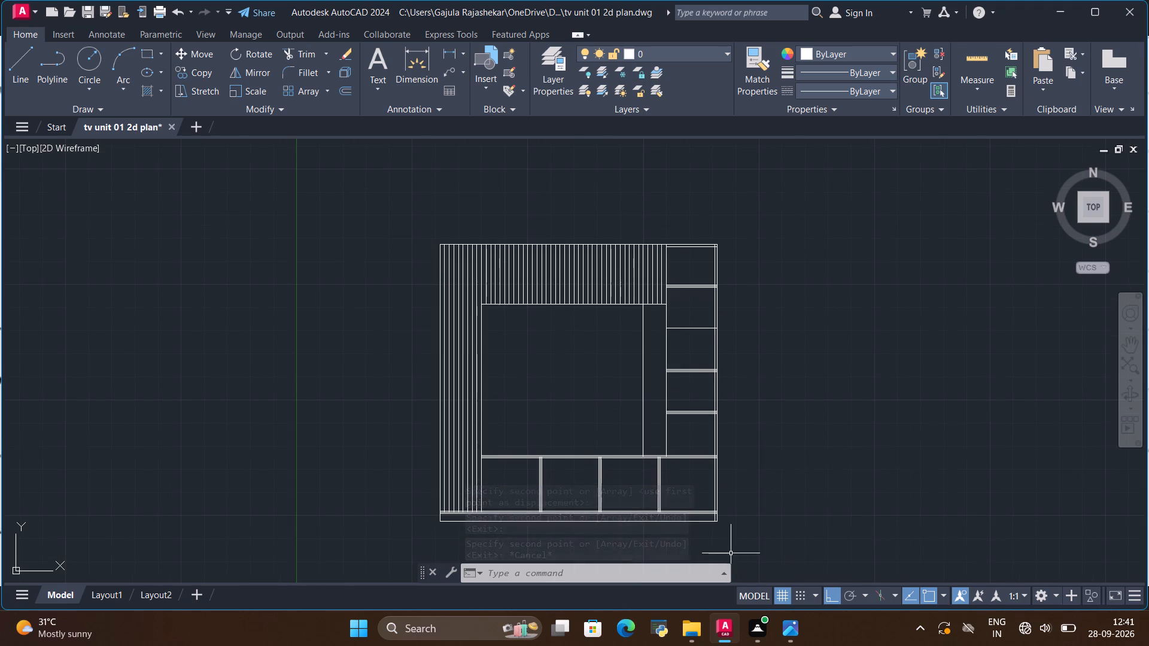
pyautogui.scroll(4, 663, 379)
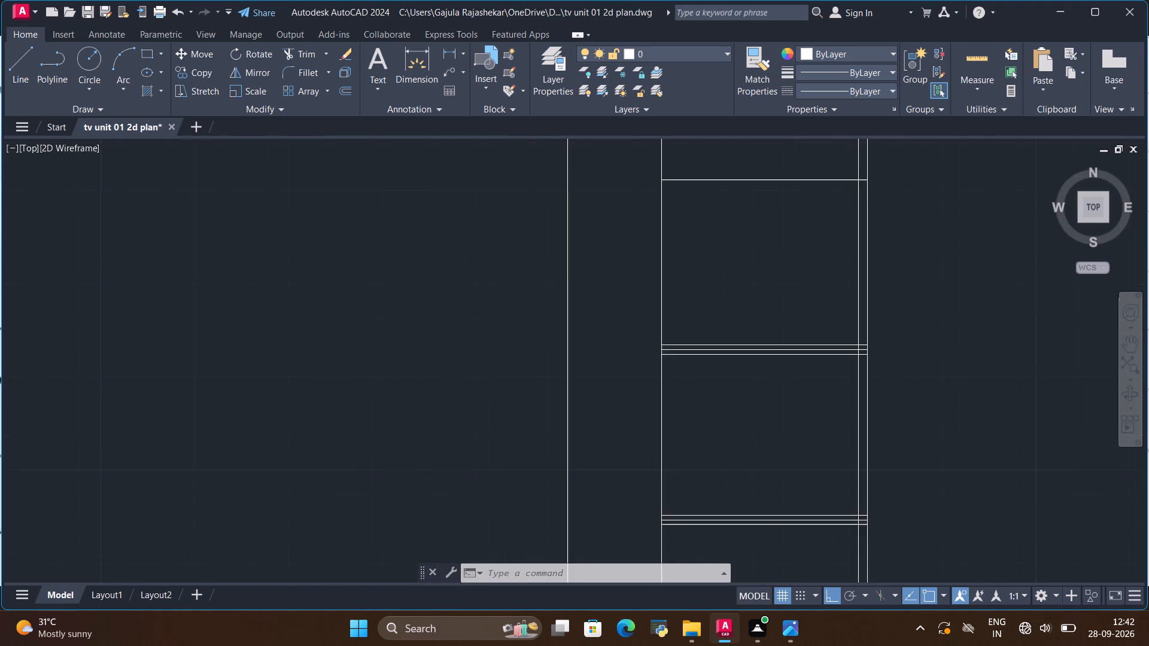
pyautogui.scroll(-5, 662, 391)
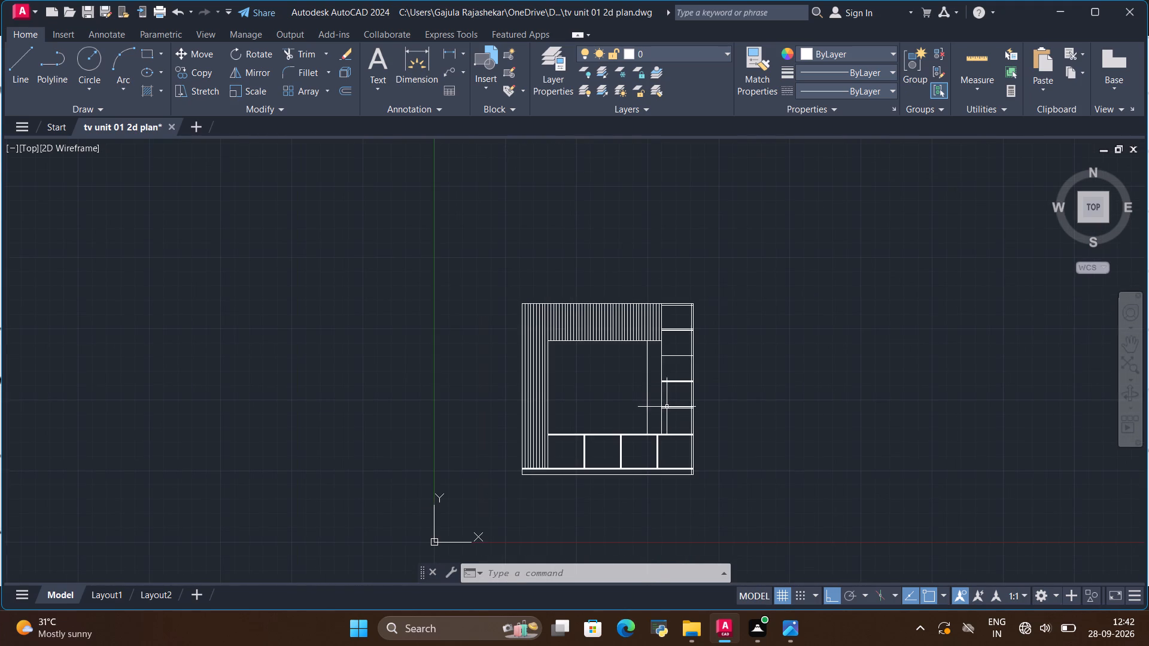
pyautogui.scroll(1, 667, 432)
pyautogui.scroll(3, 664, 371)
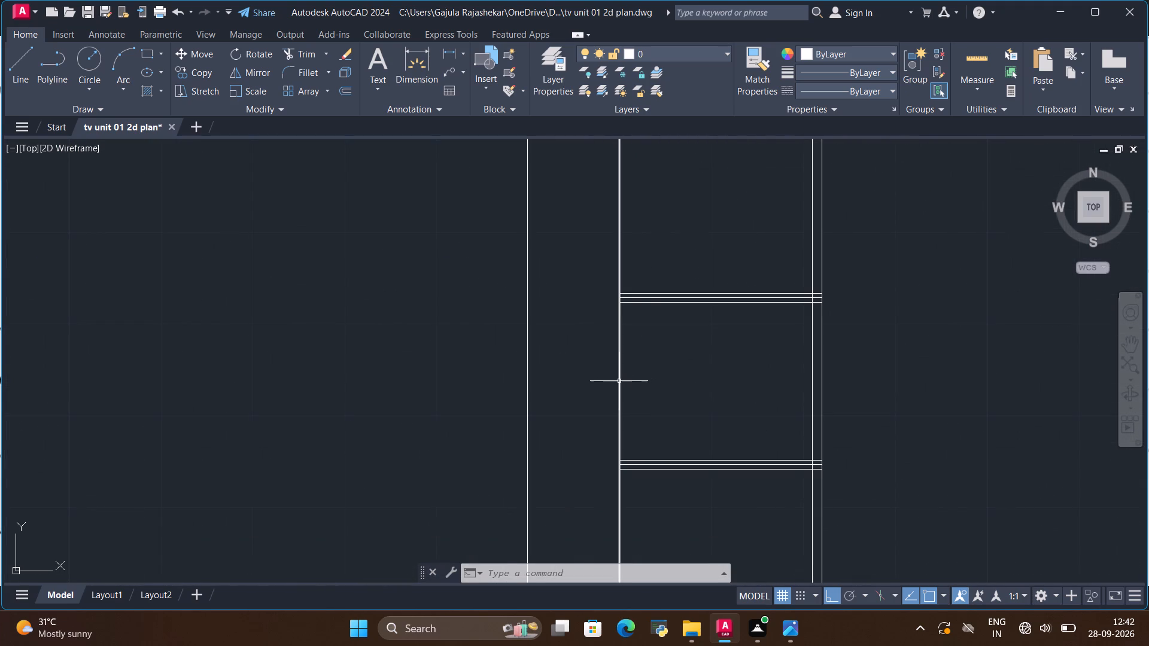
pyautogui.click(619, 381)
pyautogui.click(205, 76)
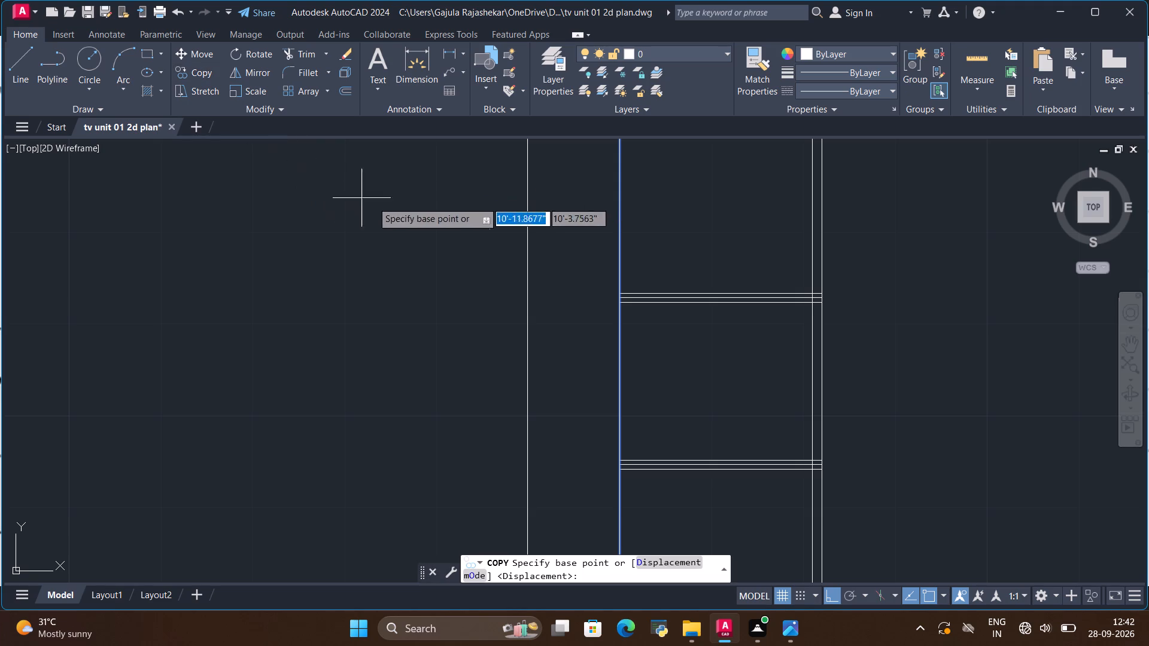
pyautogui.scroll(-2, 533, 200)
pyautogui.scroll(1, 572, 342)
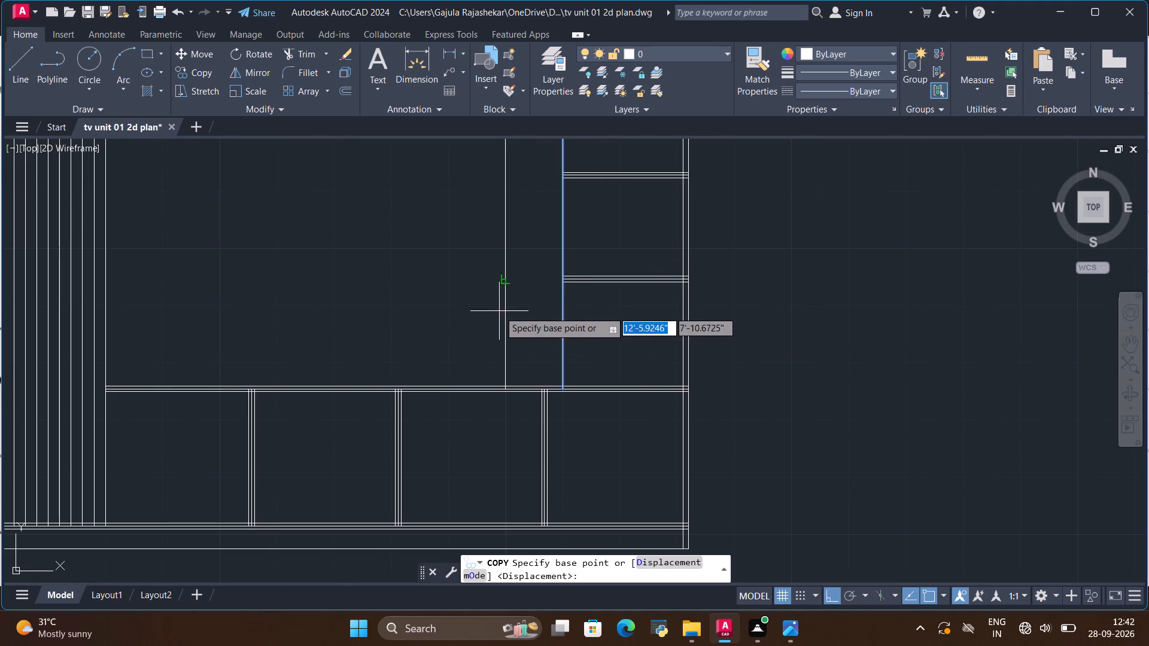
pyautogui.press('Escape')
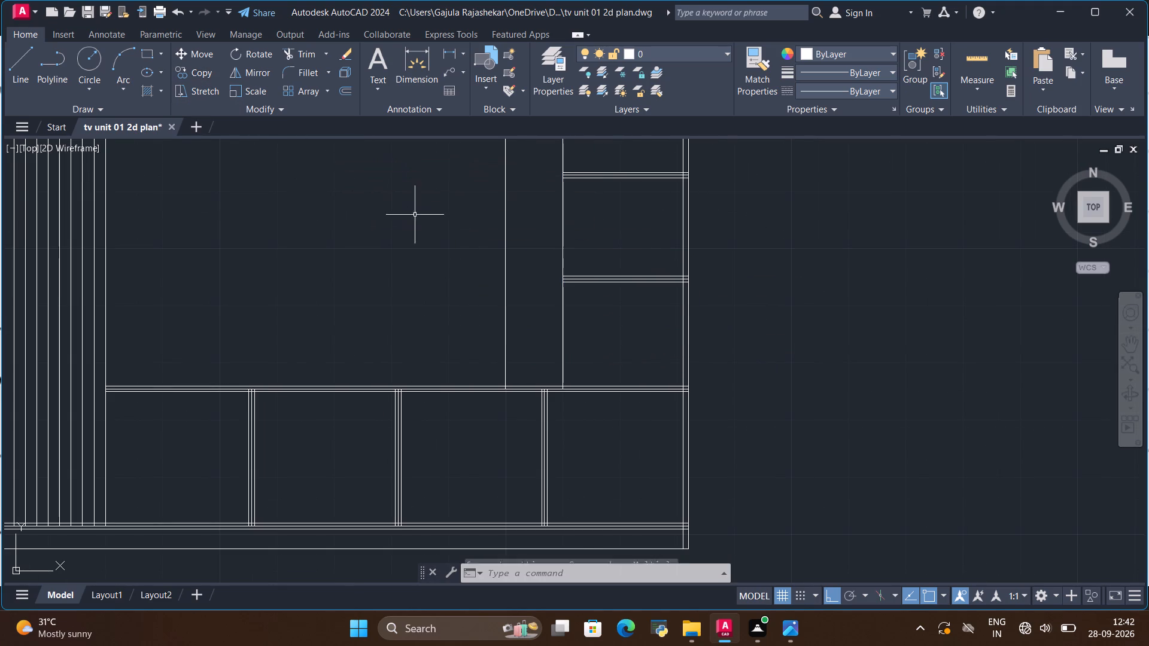
# Copy the vertical line bounding the shelf column on its left 0.5" to the left and 0.5" to the right, and end the copying.
pyautogui.click(563, 204)
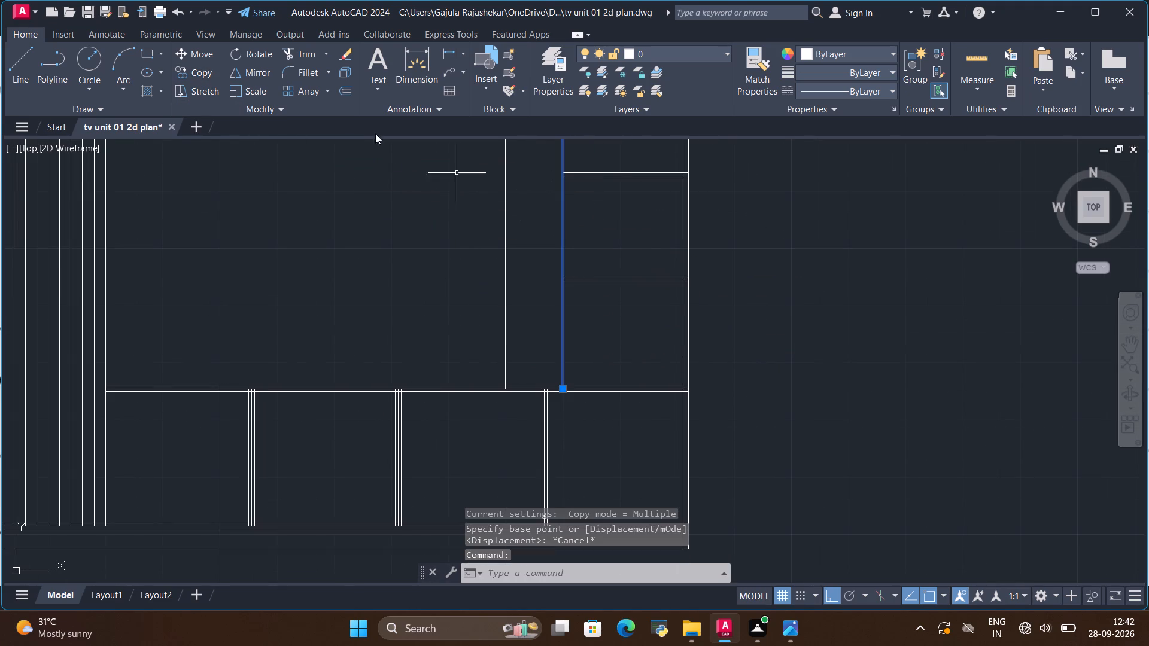
pyautogui.click(196, 65)
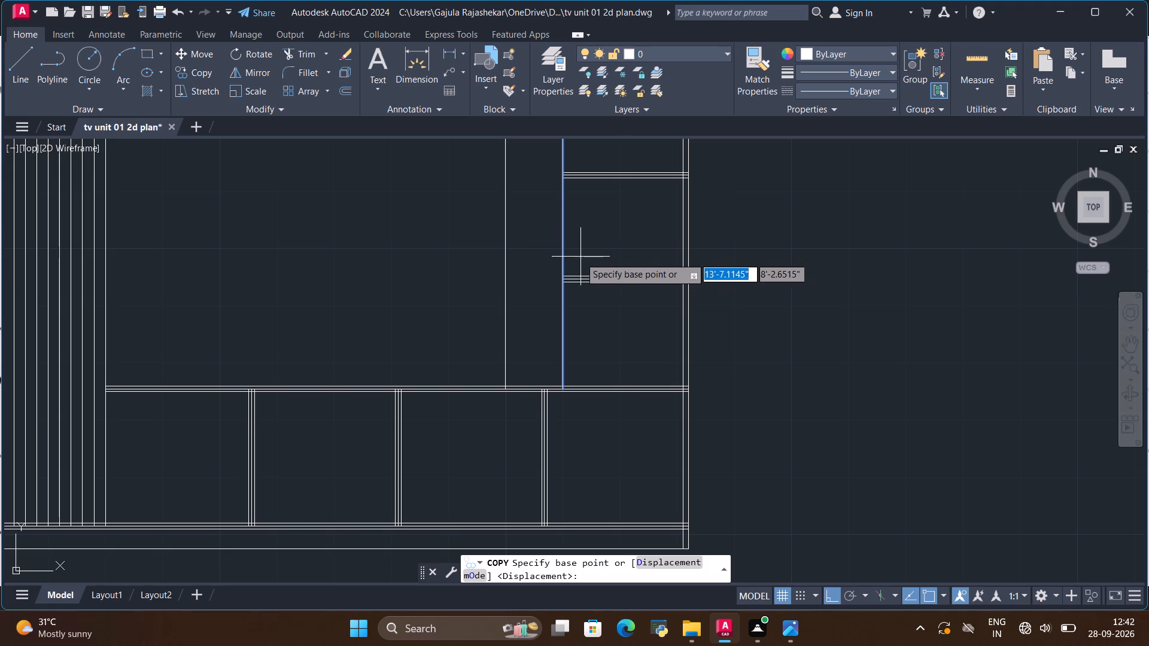
pyautogui.click(563, 273)
pyautogui.press('BackSpace')
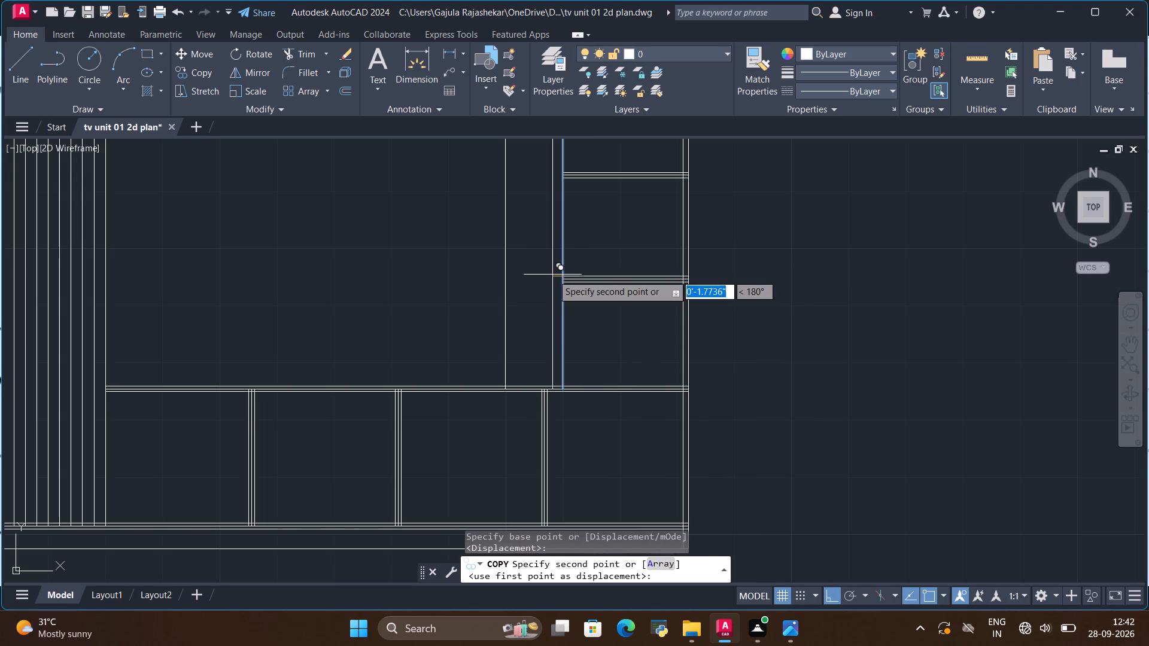
pyautogui.press('BackSpace')
pyautogui.write('.5')
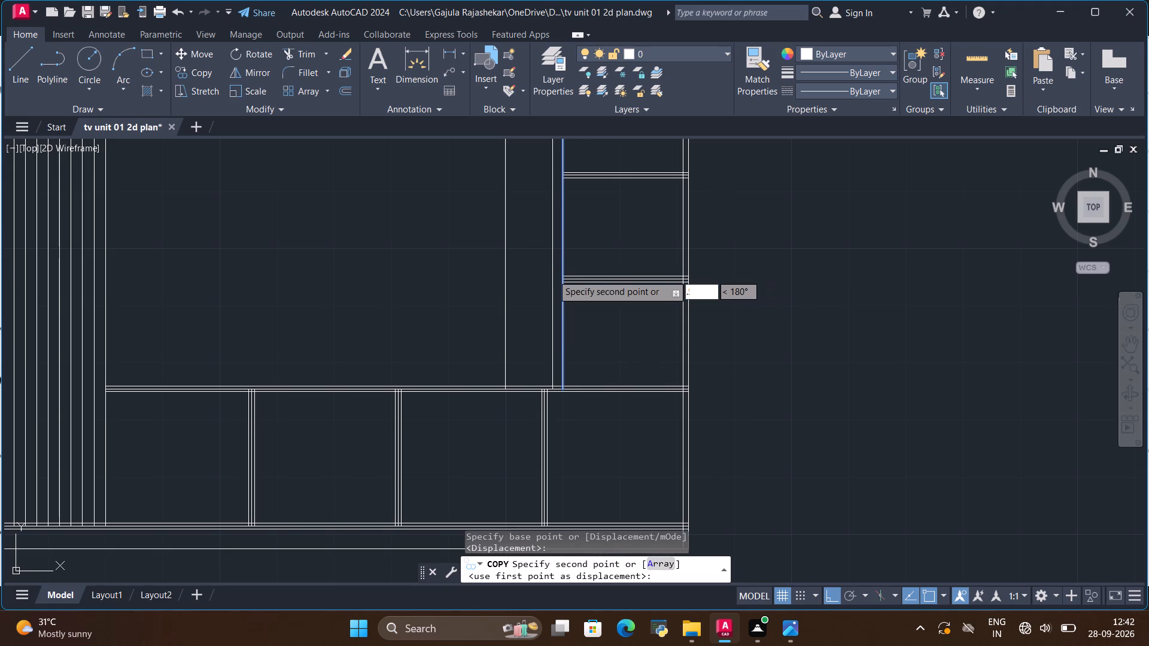
pyautogui.hotkey('shift', '"')
pyautogui.press('Return')
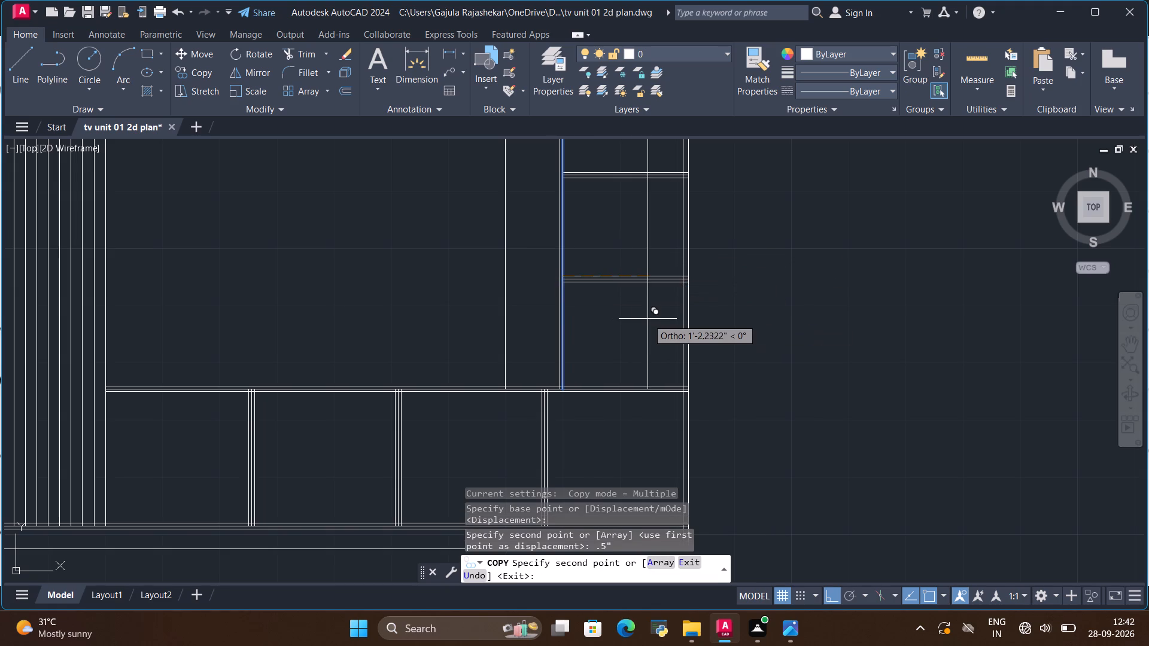
pyautogui.press('BackSpace')
pyautogui.press('BackSpace')
pyautogui.write('.5')
pyautogui.hotkey('shift', '"')
pyautogui.press('Return')
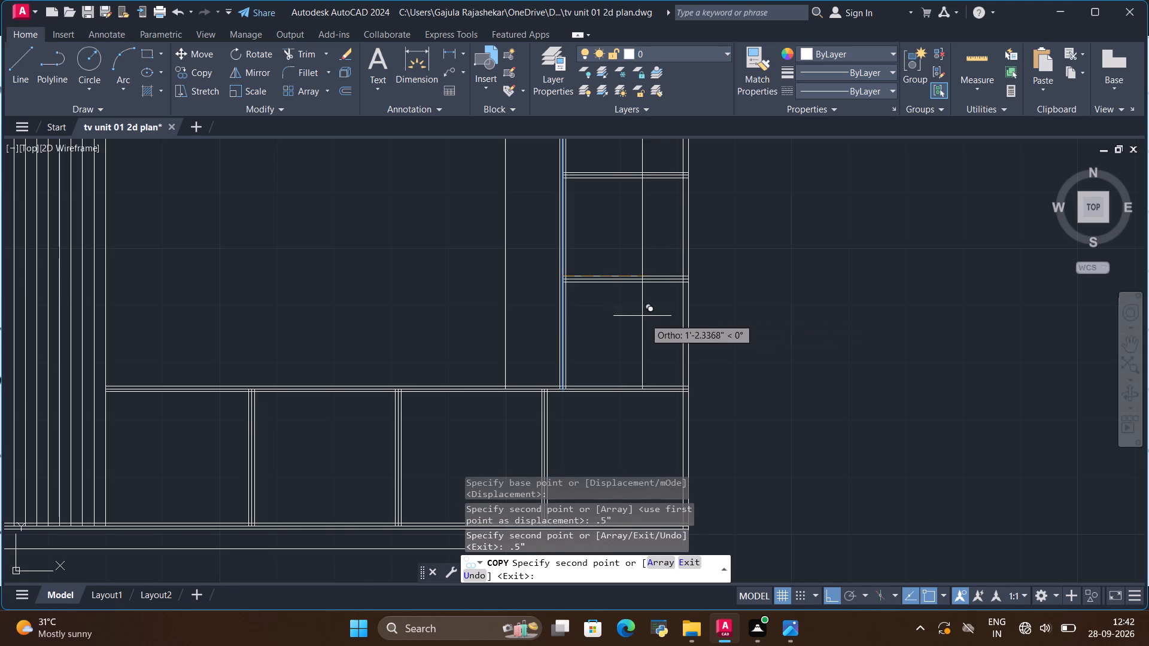
pyautogui.scroll(-2, 636, 315)
pyautogui.press('Escape')
# Copy that panel's three vertical lines from the middle line's lower end onto the single vertical line to its left, and end the copying.
pyautogui.scroll(5, 606, 324)
pyautogui.scroll(-2, 602, 401)
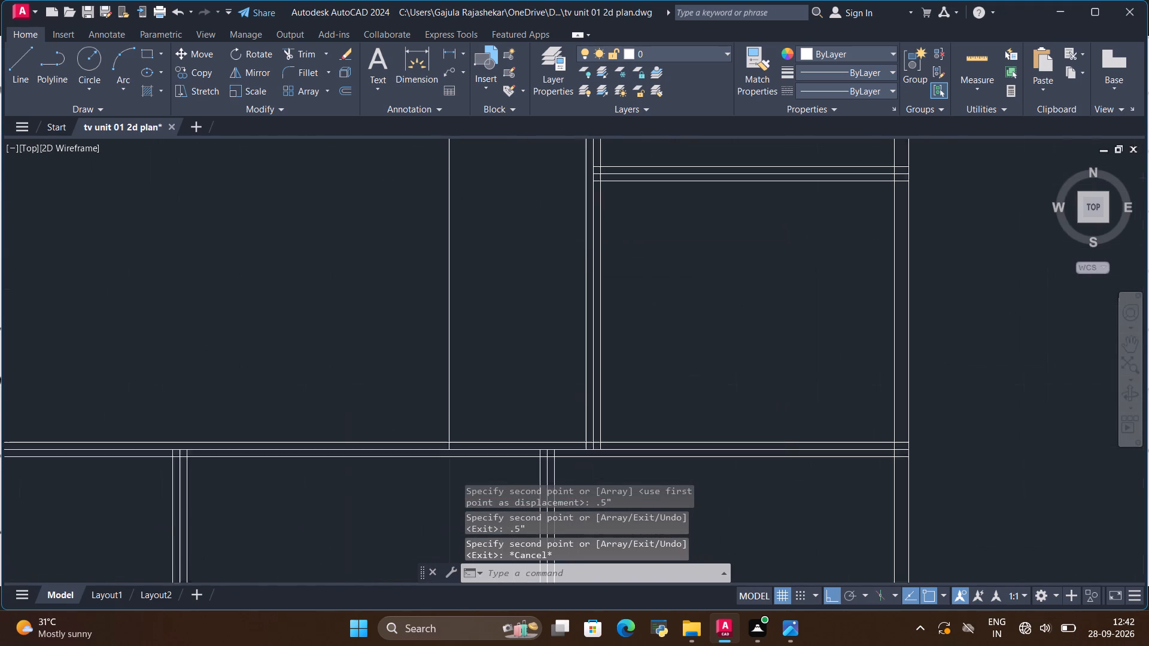
pyautogui.scroll(3, 598, 414)
pyautogui.scroll(-2, 606, 377)
pyautogui.scroll(3, 603, 409)
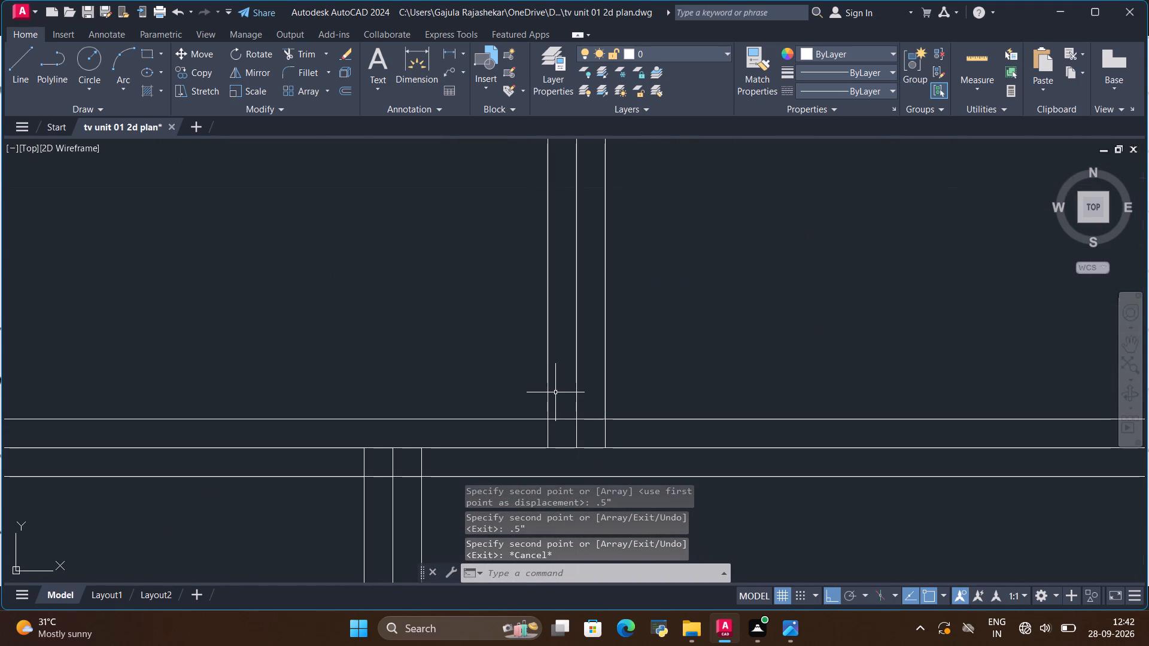
pyautogui.click(548, 391)
pyautogui.click(577, 380)
pyautogui.click(609, 368)
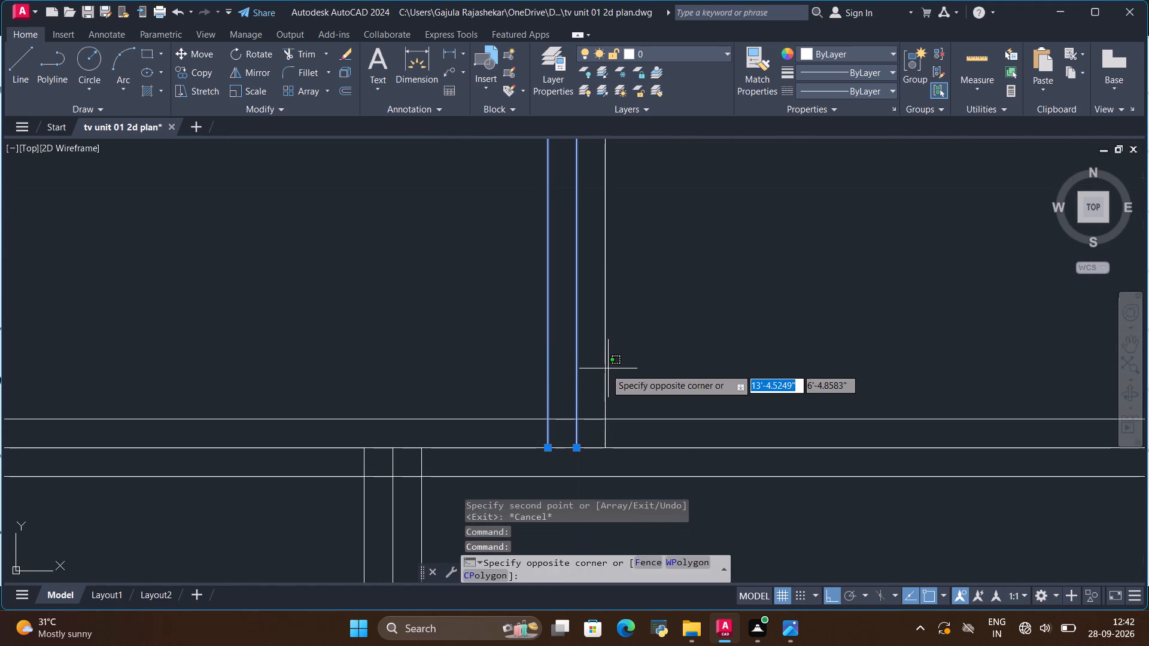
pyautogui.click(605, 368)
pyautogui.click(203, 77)
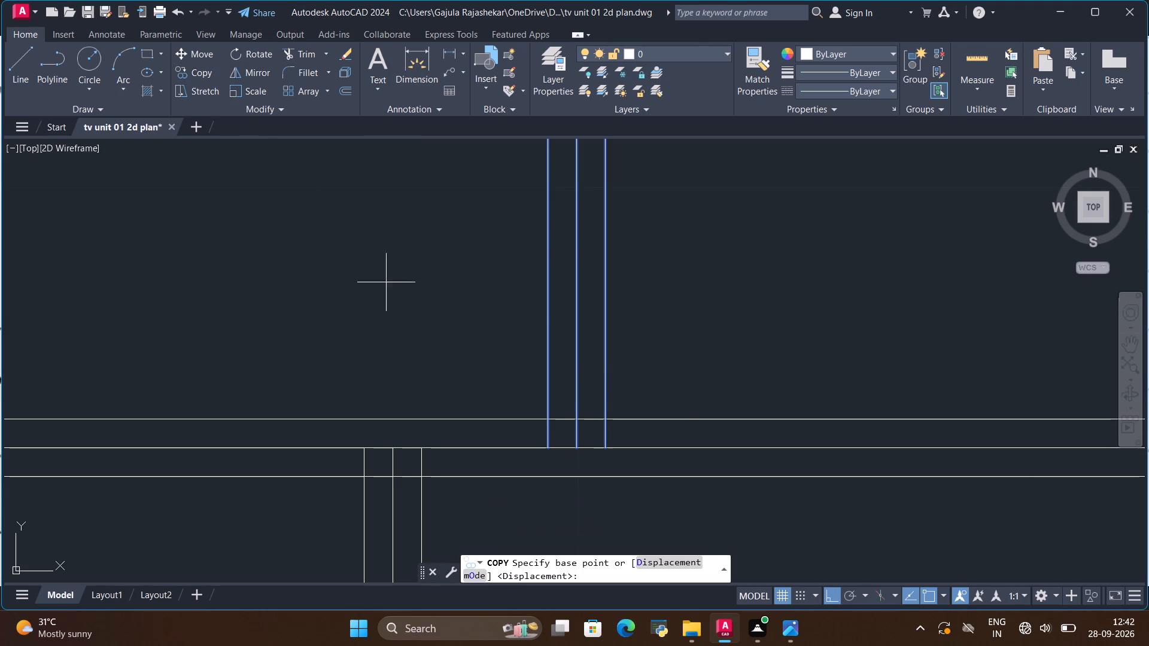
pyautogui.click(579, 446)
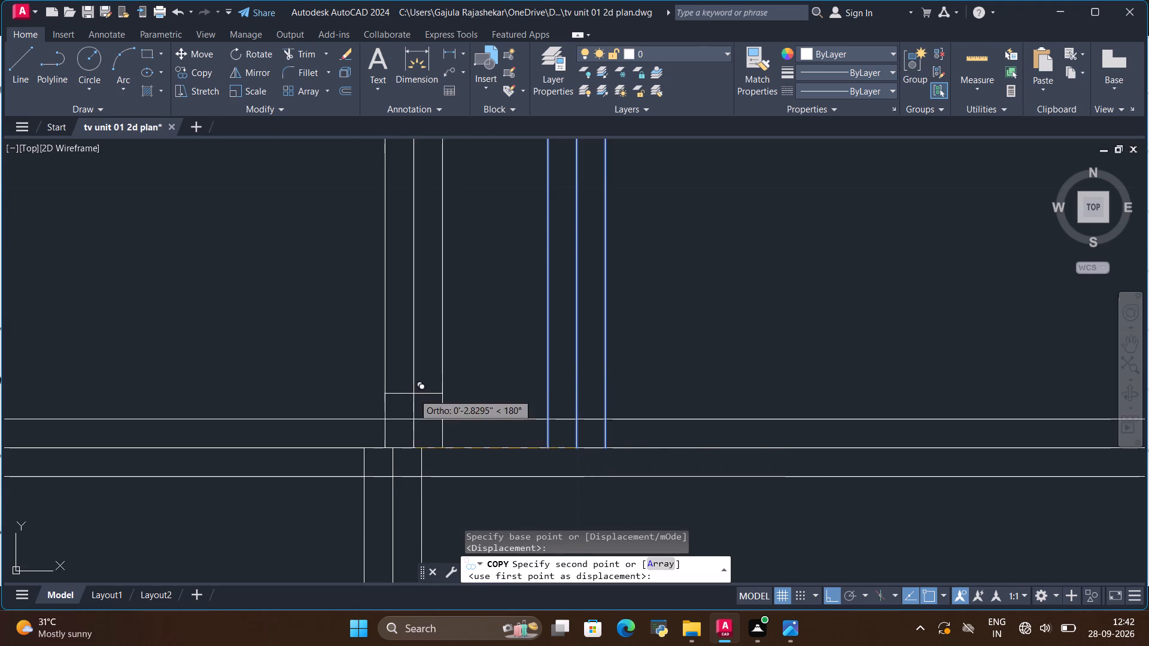
pyautogui.scroll(-3, 416, 391)
pyautogui.scroll(4, 310, 396)
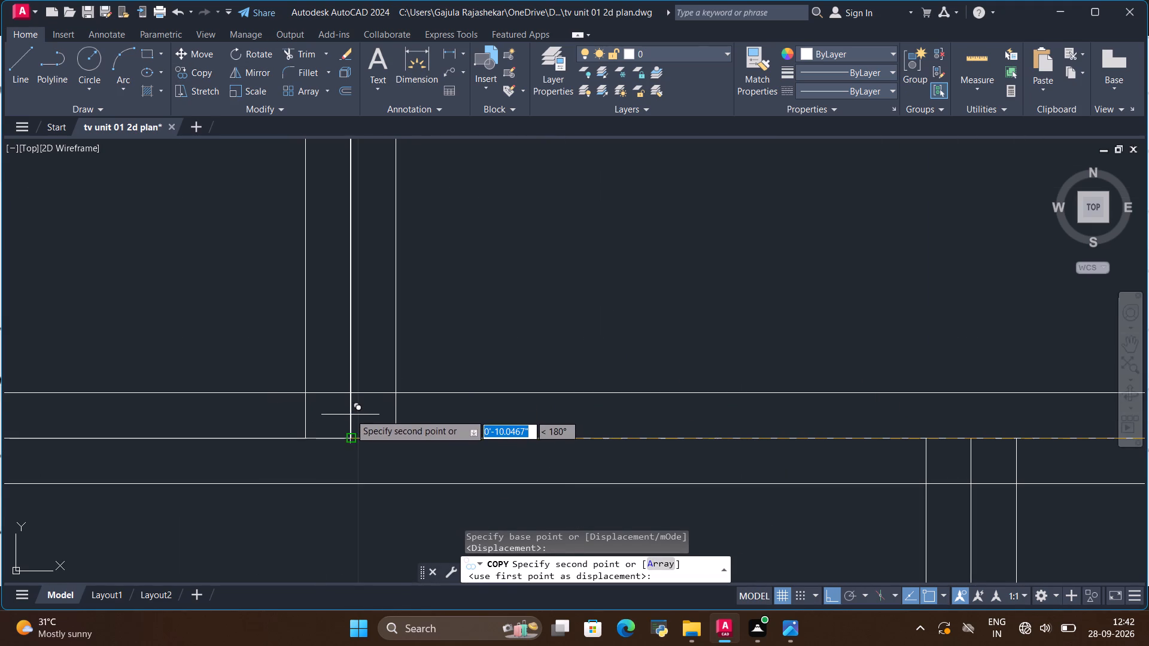
pyautogui.click(350, 413)
pyautogui.press('Escape')
# Trim away the middle vertical line of the central lower-cabinet divider and the bottom panel's horizontal lines crossing between its outer lines.
pyautogui.scroll(-3, 544, 428)
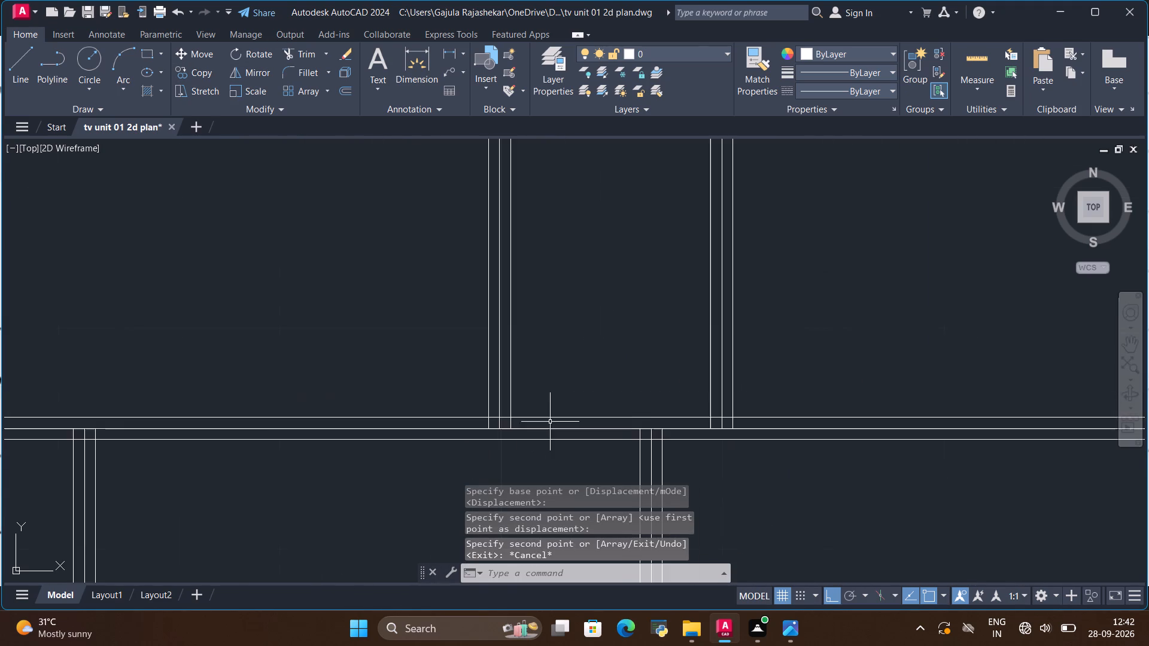
pyautogui.scroll(-5, 553, 417)
pyautogui.scroll(2, 606, 203)
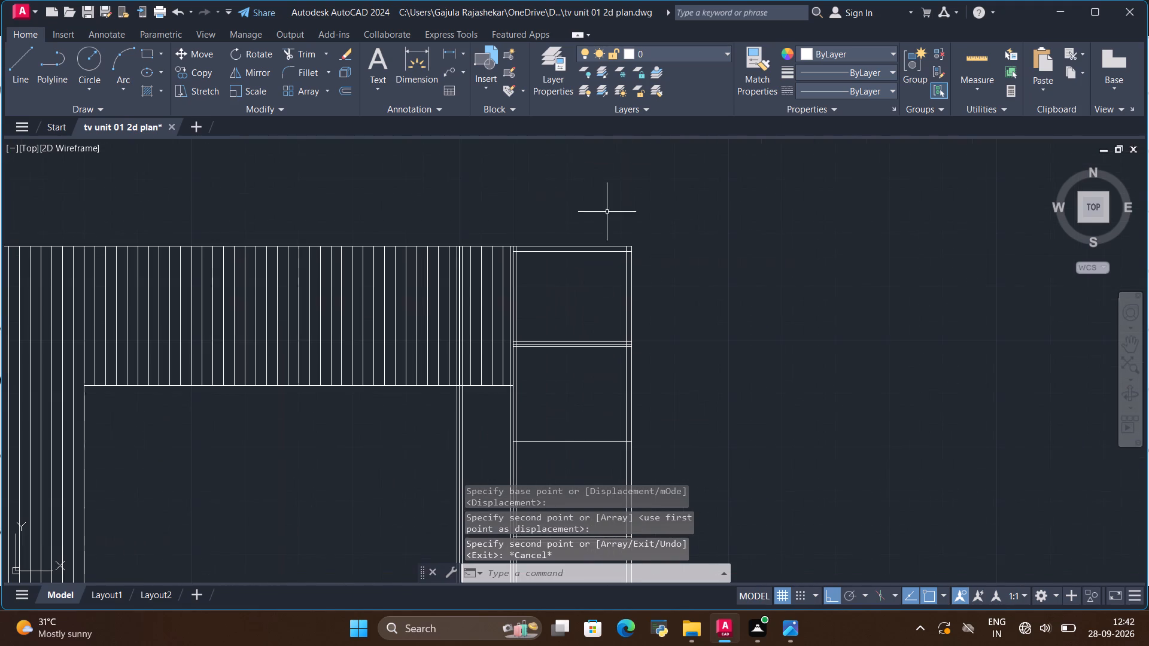
pyautogui.scroll(2, 510, 246)
pyautogui.scroll(-5, 512, 238)
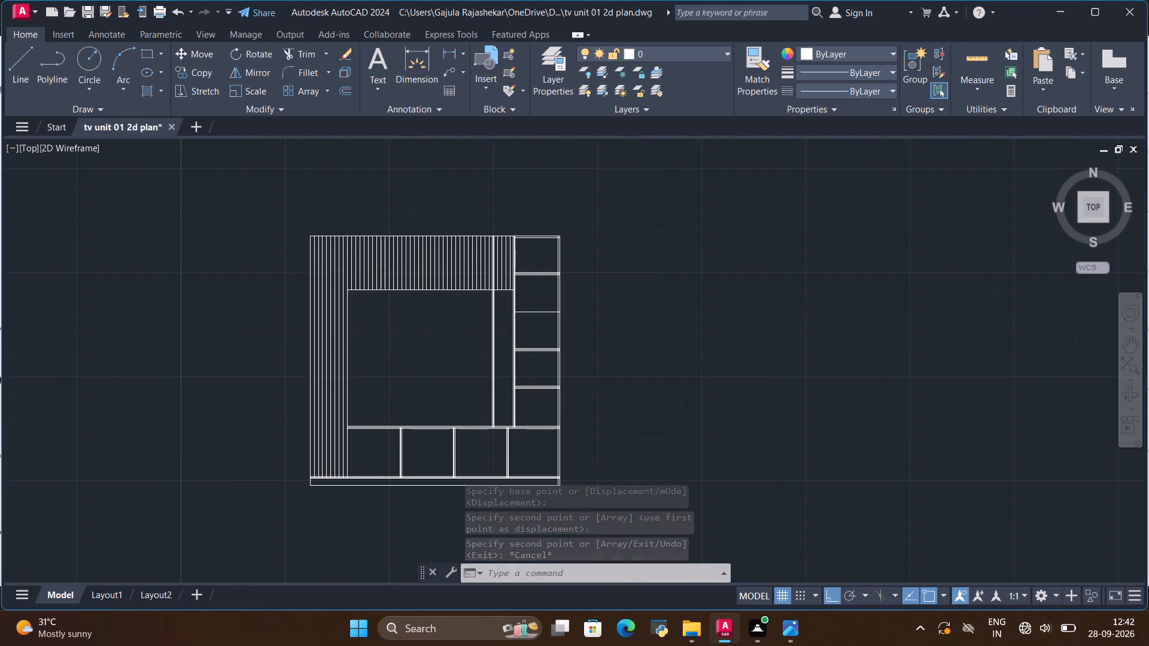
pyautogui.scroll(-1, 518, 258)
pyautogui.scroll(1, 466, 300)
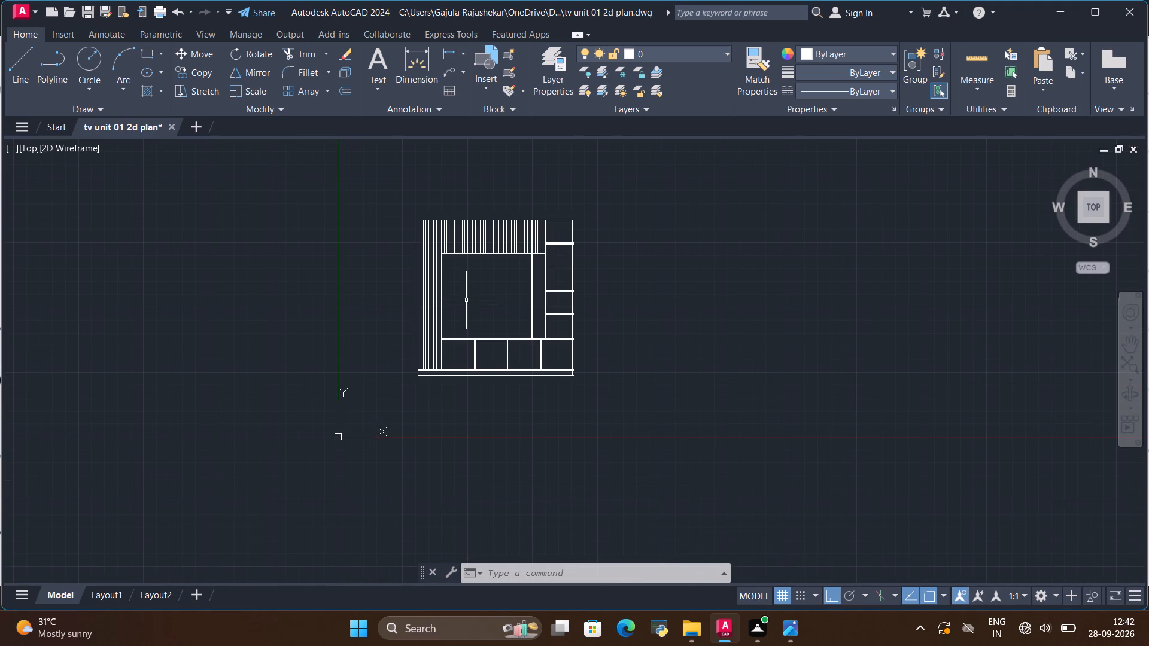
pyautogui.scroll(1, 431, 284)
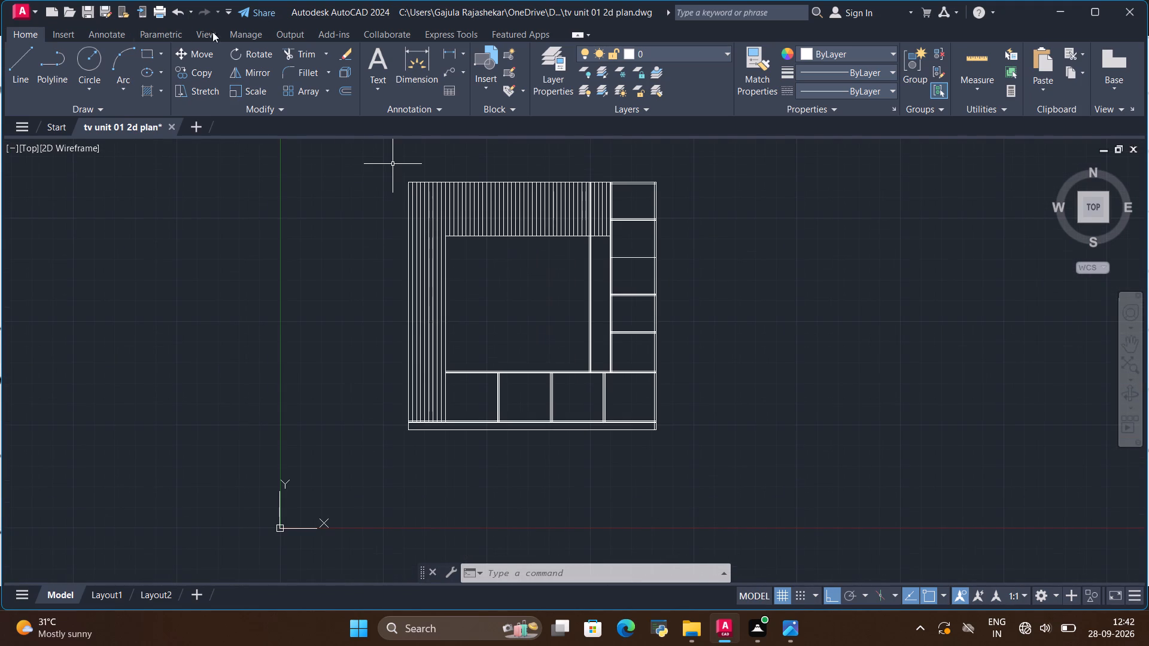
pyautogui.click(297, 52)
pyautogui.scroll(2, 419, 397)
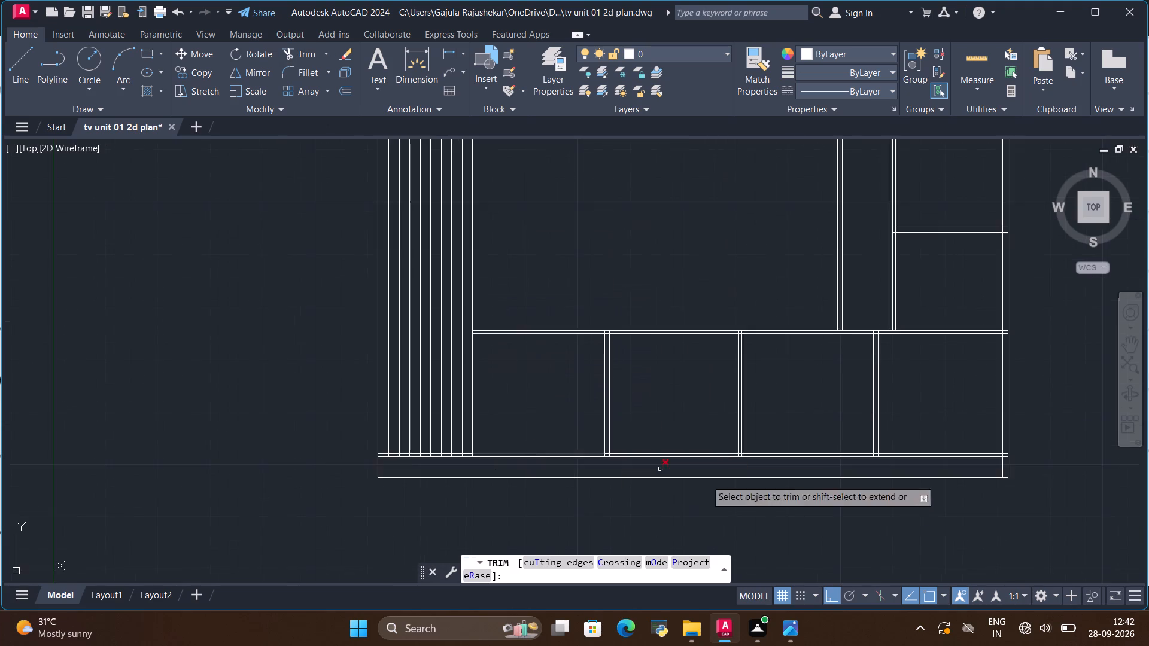
pyautogui.scroll(2, 794, 507)
pyautogui.scroll(5, 668, 394)
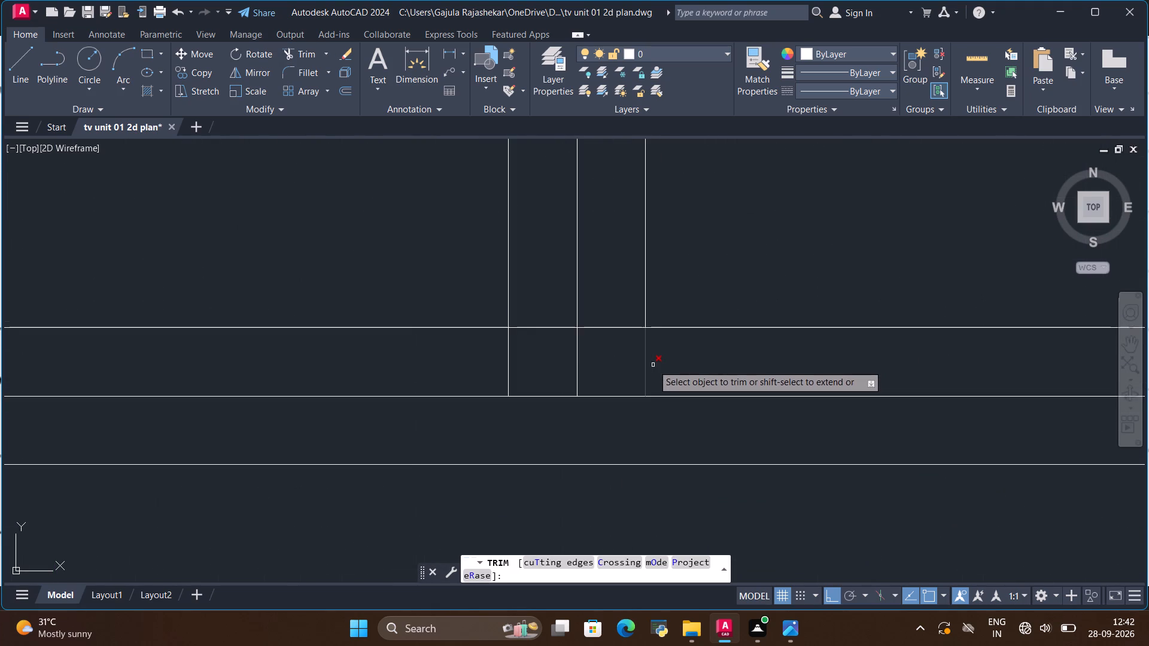
pyautogui.moveTo(603, 287); pyautogui.dragTo(577, 301)
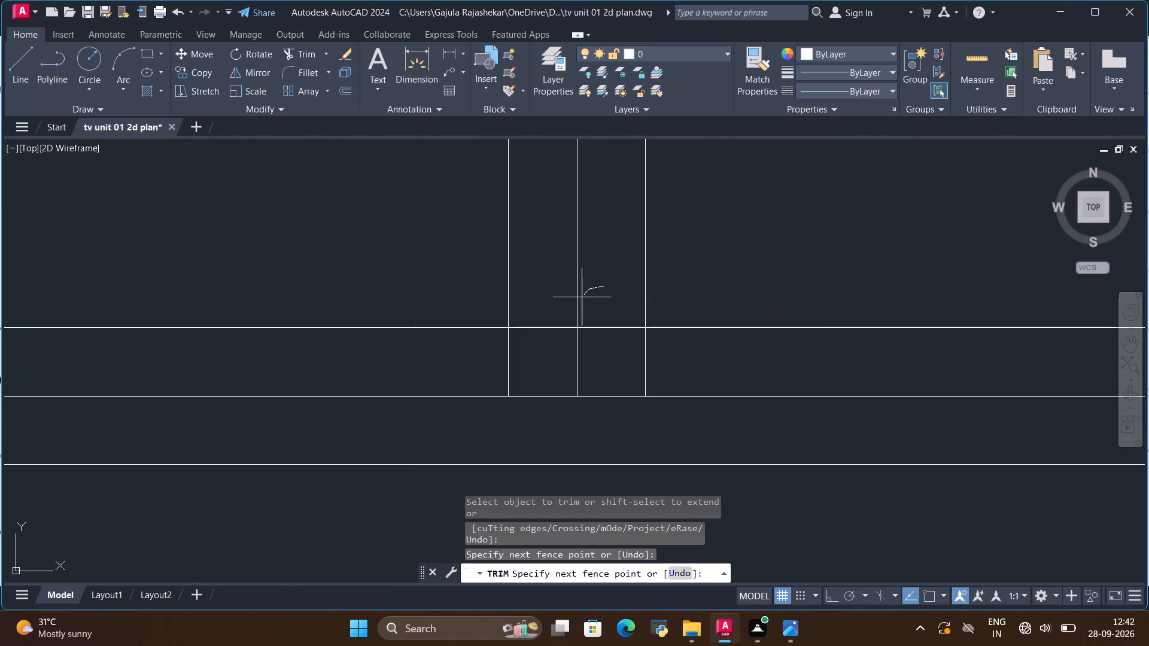
pyautogui.moveTo(577, 301); pyautogui.dragTo(577, 353)
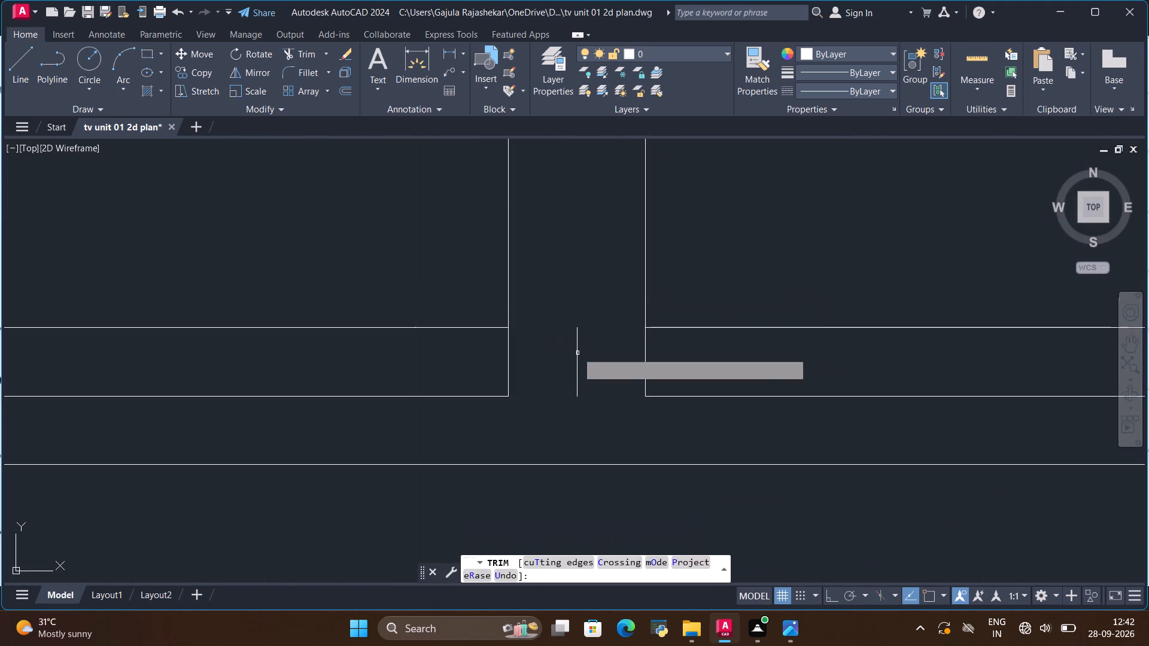
pyautogui.moveTo(591, 345); pyautogui.dragTo(572, 357)
# Trim the bottom panel's middle horizontal line on both sides of the central divider, along with the divider's line ends inside the panel.
pyautogui.scroll(-2, 567, 345)
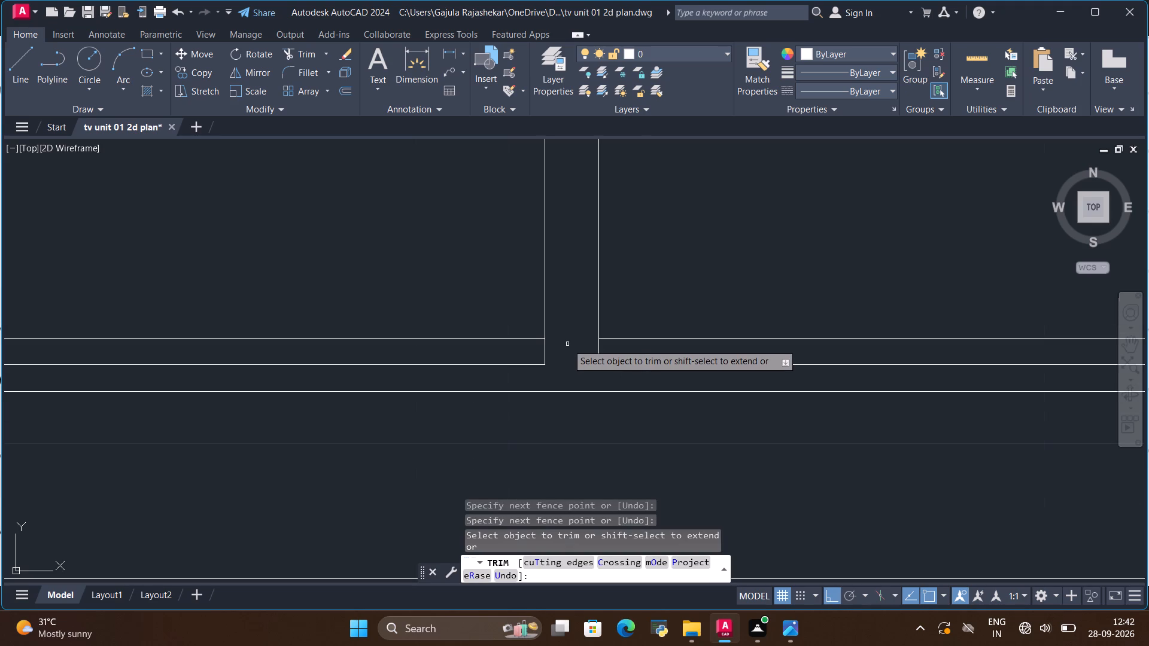
pyautogui.scroll(-1, 576, 377)
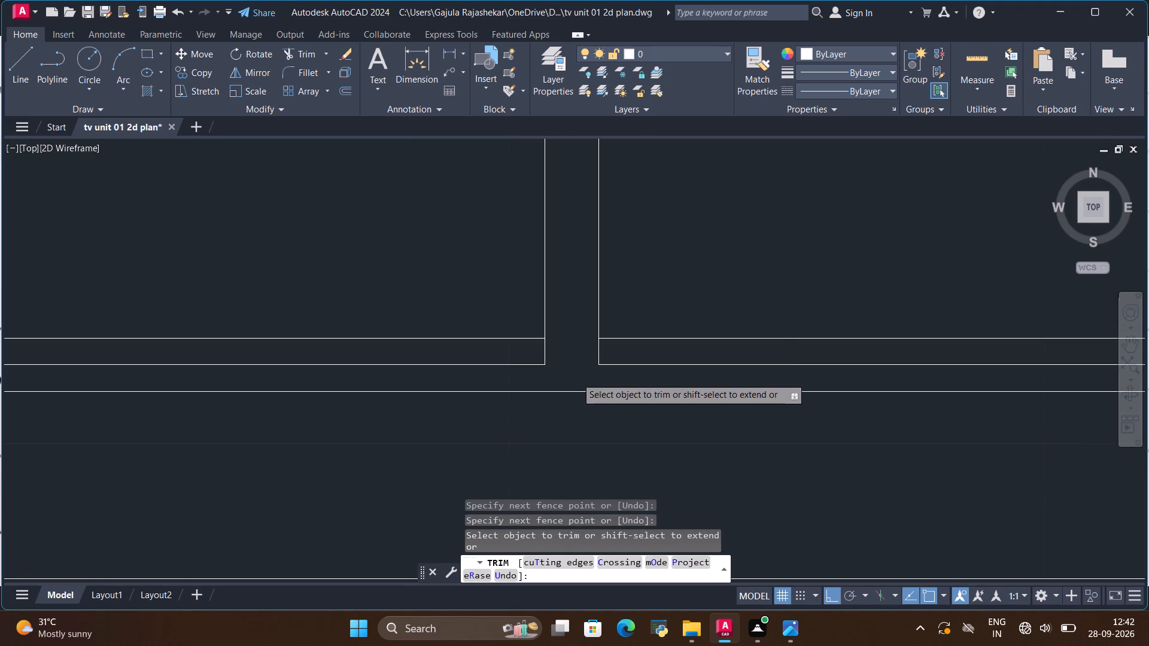
pyautogui.scroll(-2, 576, 377)
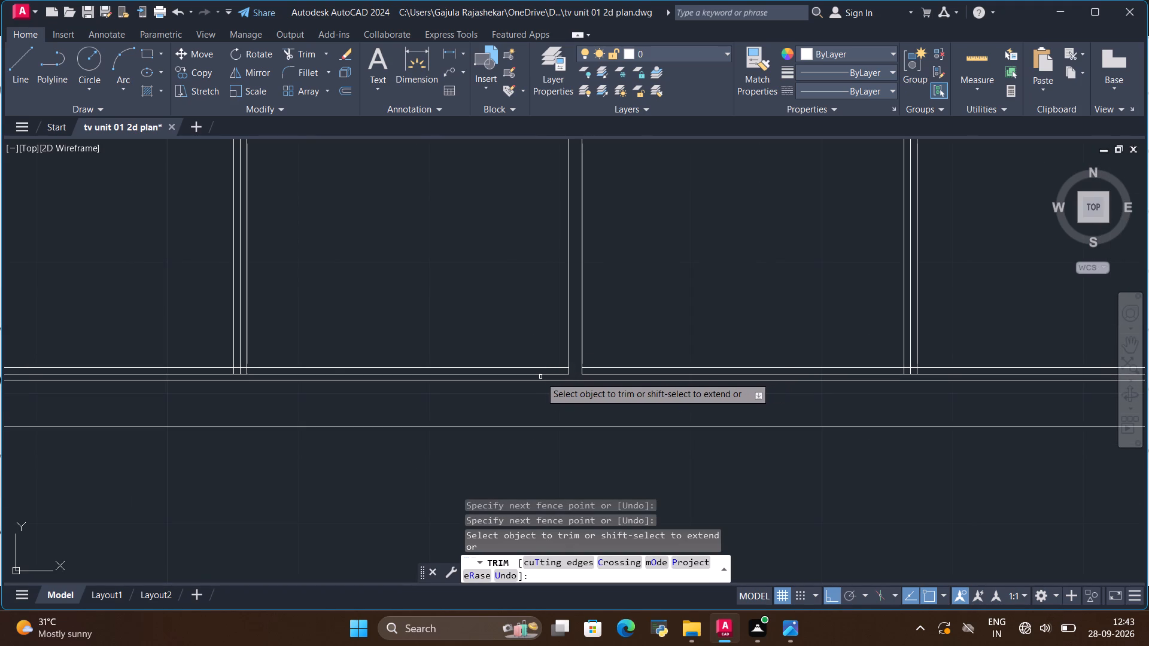
pyautogui.scroll(3, 548, 370)
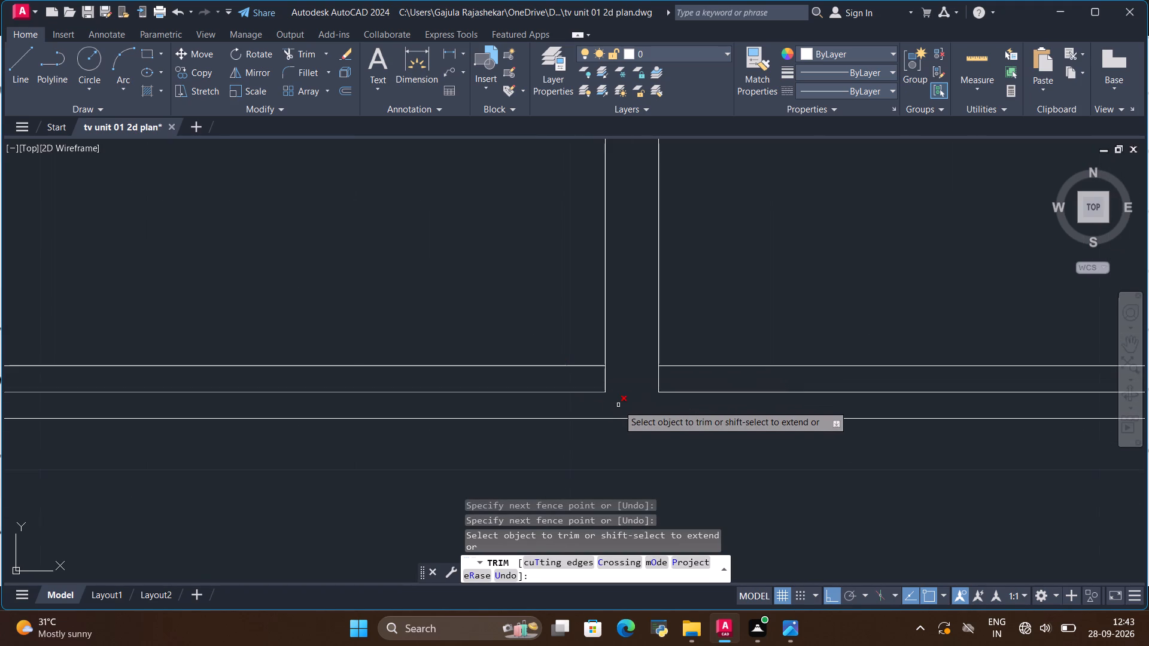
pyautogui.scroll(4, 611, 402)
pyautogui.moveTo(607, 303); pyautogui.dragTo(570, 328)
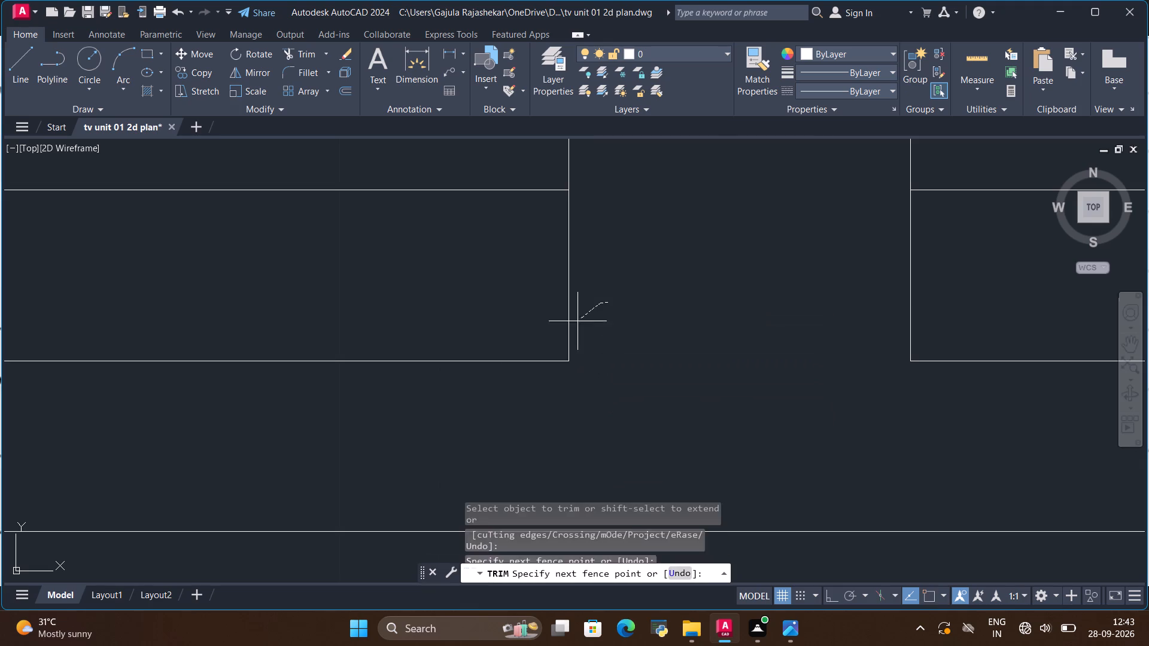
pyautogui.moveTo(570, 328); pyautogui.dragTo(535, 382)
pyautogui.moveTo(854, 282); pyautogui.dragTo(941, 363)
pyautogui.scroll(-9, 852, 306)
pyautogui.scroll(3, 661, 303)
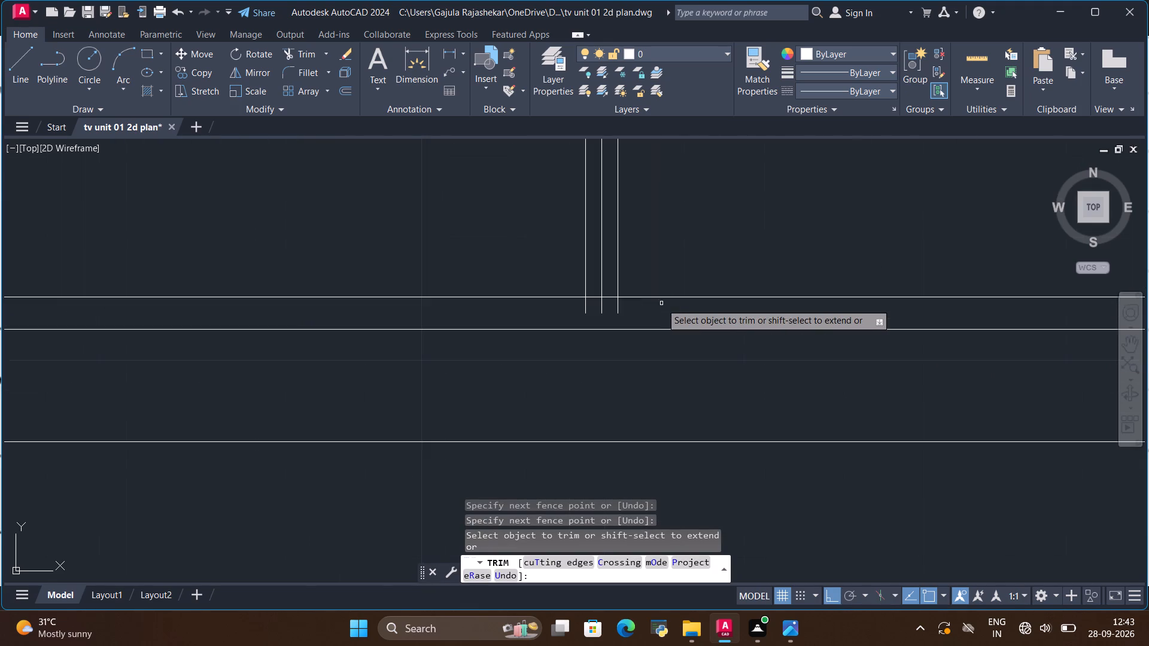
# Trim the left lower-cabinet divider's middle line, the bottom panel's line crossing it, and the divider's line ends inside the panel.
pyautogui.scroll(1, 561, 298)
pyautogui.scroll(3, 627, 269)
pyautogui.moveTo(626, 279); pyautogui.dragTo(586, 385)
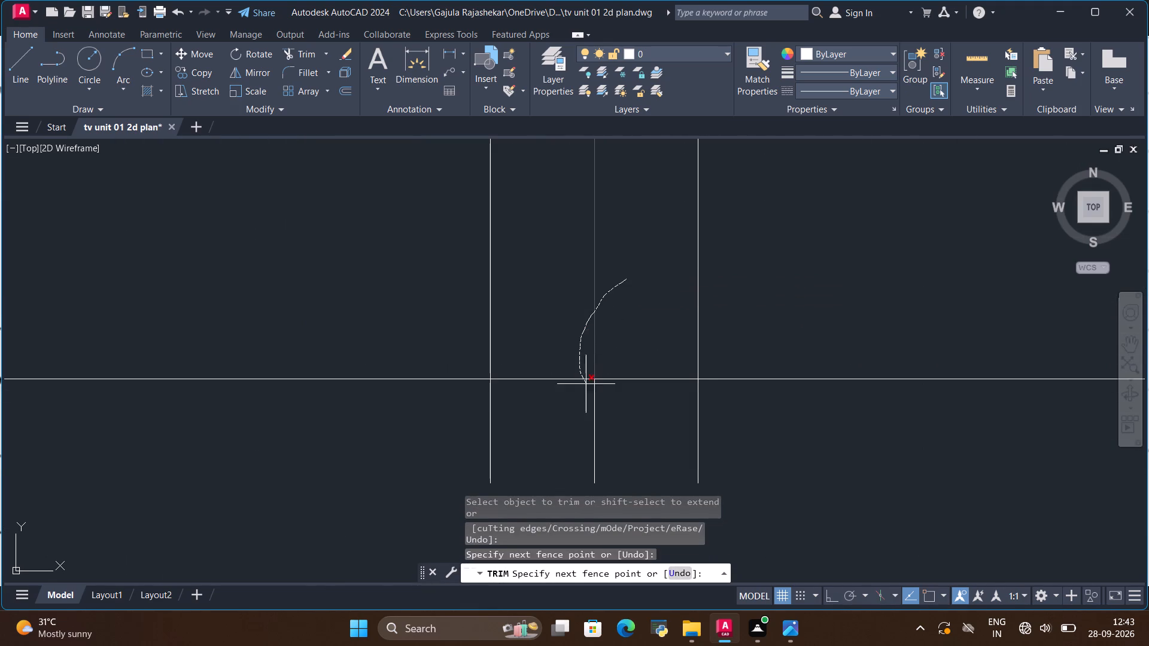
pyautogui.moveTo(586, 385); pyautogui.dragTo(621, 347)
pyautogui.scroll(-2, 634, 316)
pyautogui.moveTo(555, 366); pyautogui.dragTo(655, 358)
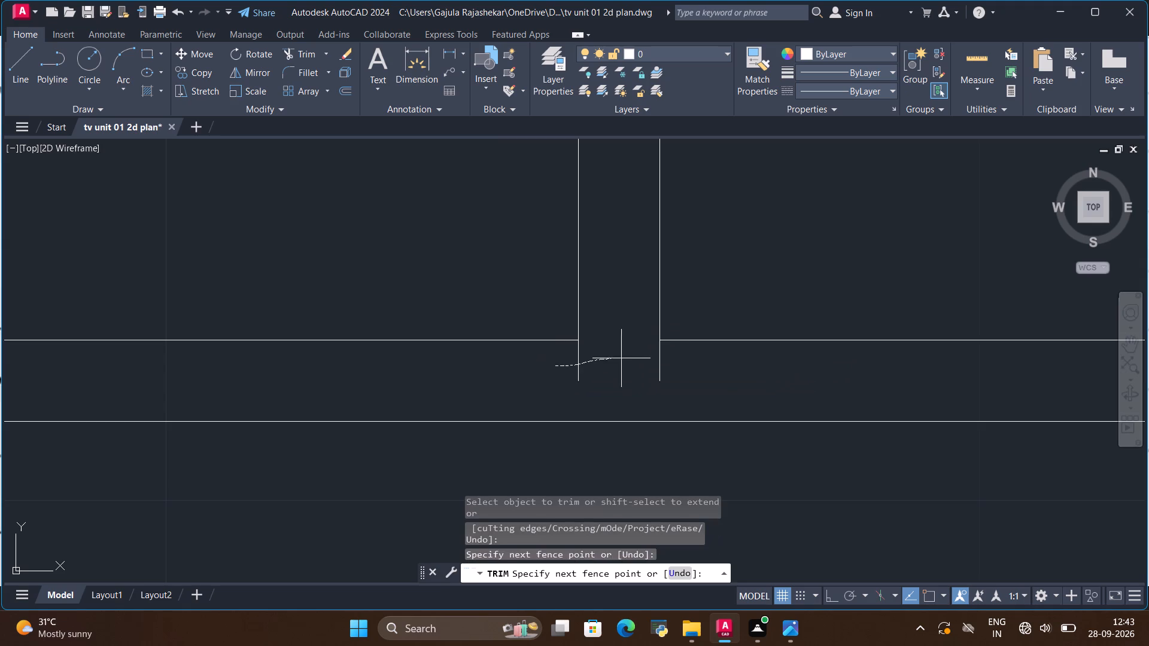
pyautogui.moveTo(655, 358); pyautogui.dragTo(688, 357)
# Trim the junction of the left lower-cabinet divider with the cabinet's top panel, removing the panel's middle line, the crossing line and the divider's line ends.
pyautogui.scroll(-6, 664, 358)
pyautogui.scroll(1, 508, 352)
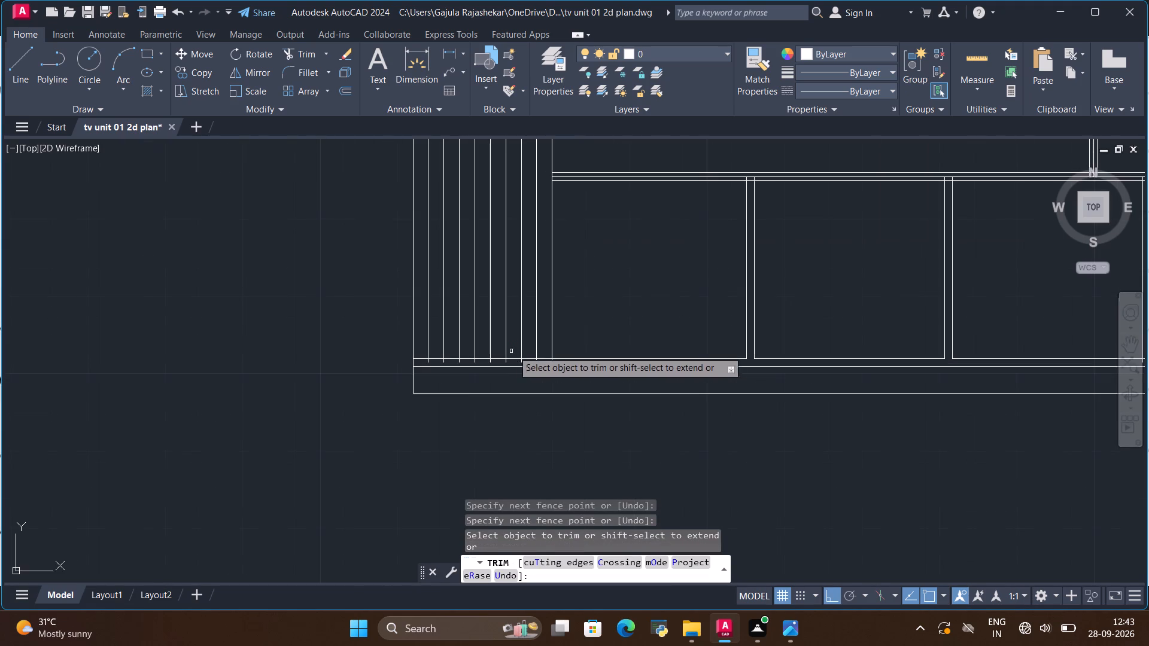
pyautogui.scroll(4, 562, 359)
pyautogui.scroll(-1, 561, 358)
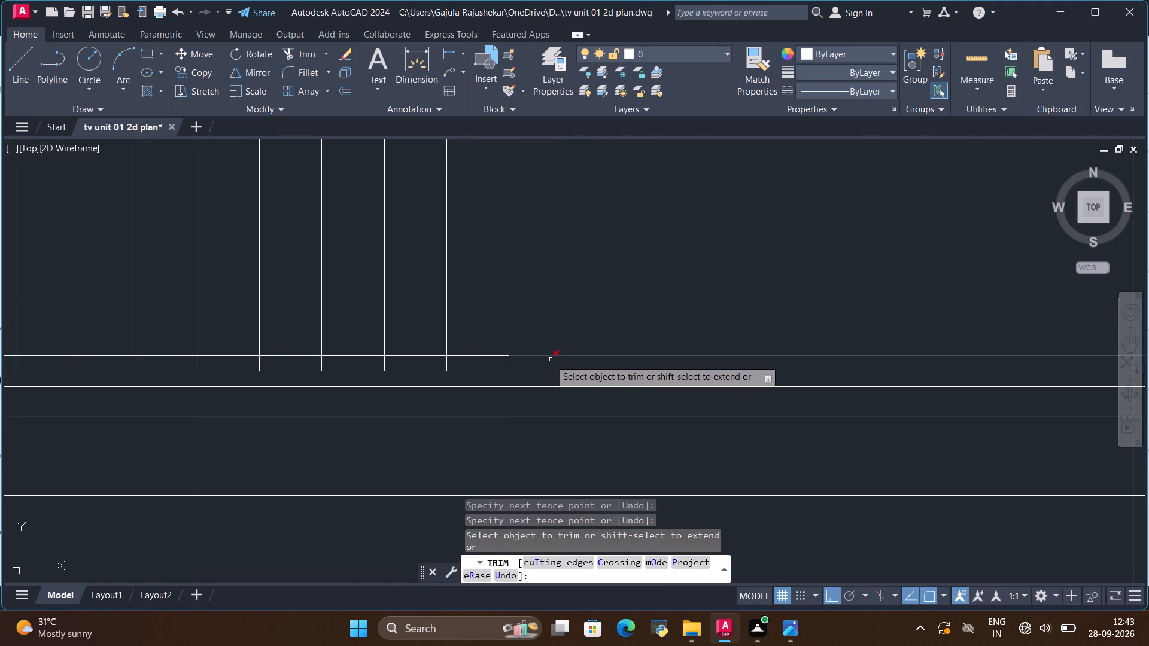
pyautogui.scroll(-4, 527, 368)
pyautogui.scroll(3, 650, 237)
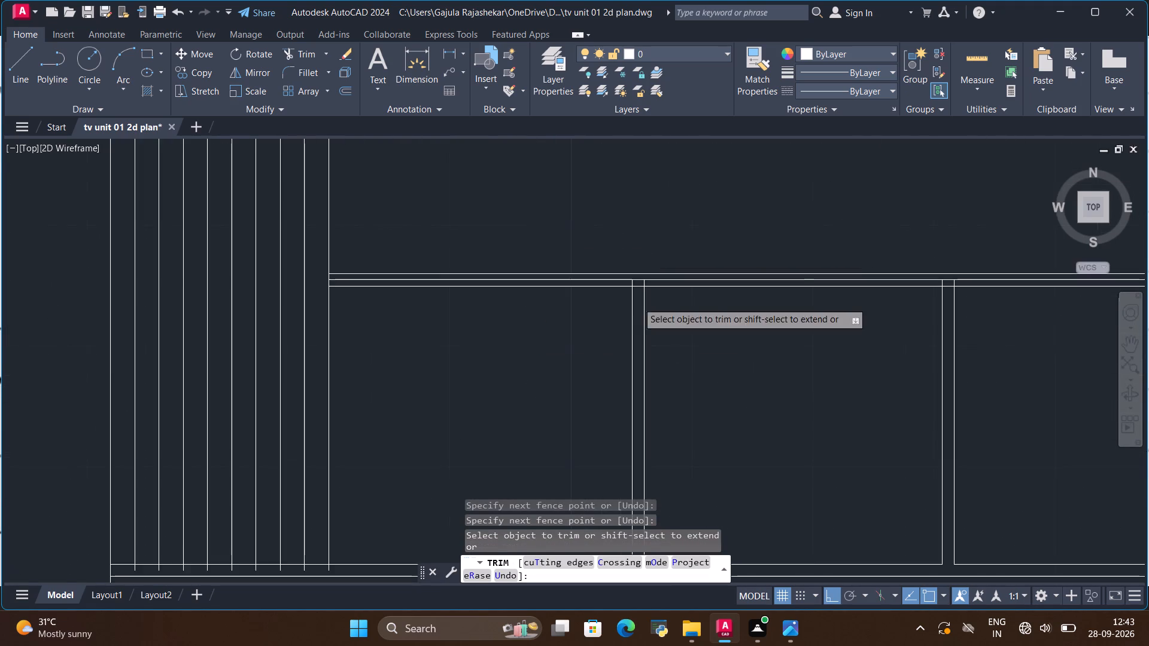
pyautogui.scroll(1, 637, 302)
pyautogui.scroll(2, 635, 252)
pyautogui.moveTo(634, 313); pyautogui.dragTo(582, 248)
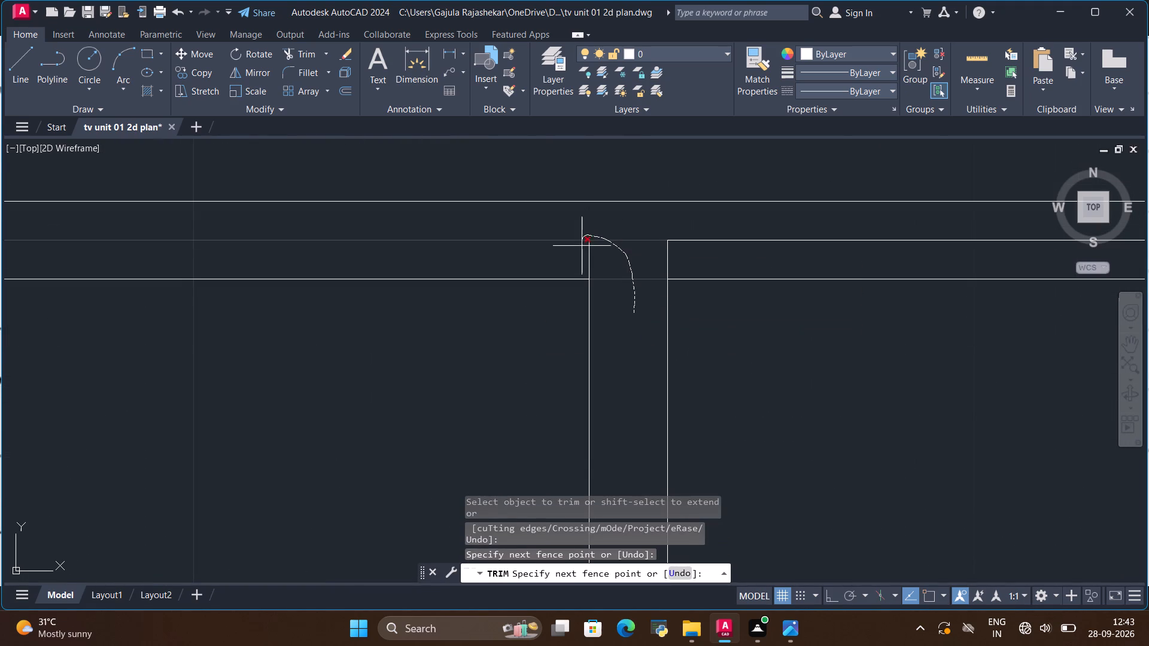
pyautogui.moveTo(582, 248); pyautogui.dragTo(694, 234)
# Trim the right lower-cabinet divider's middle line, the bottom panel's line crossing it, and the divider's line ends inside the panel.
pyautogui.scroll(-4, 593, 255)
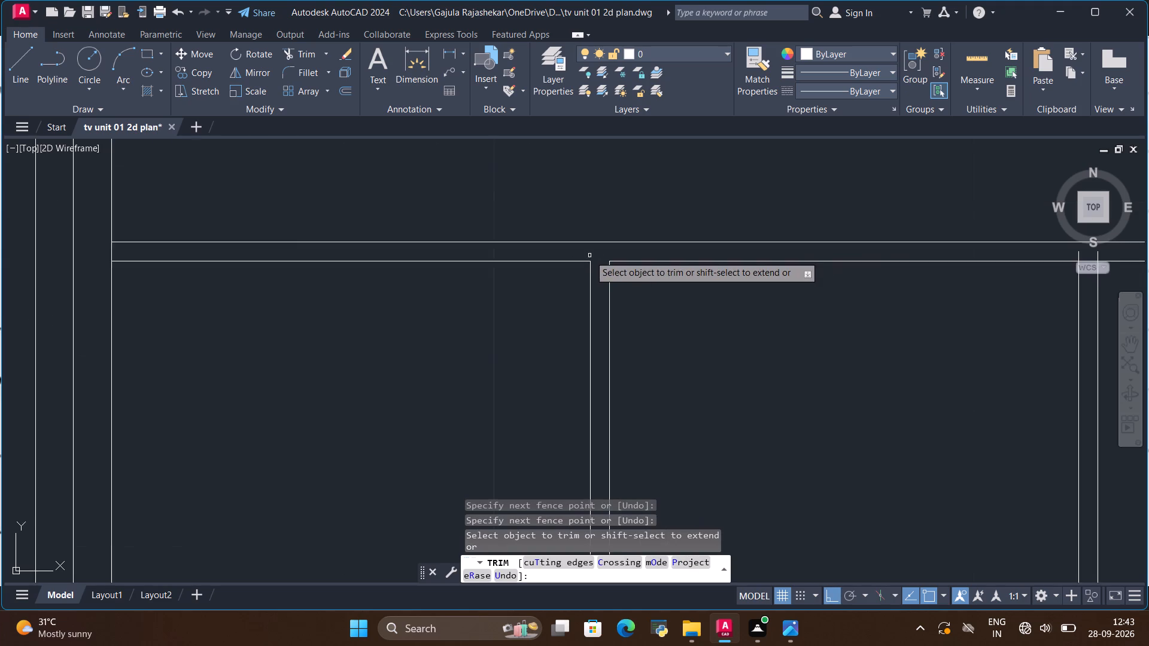
pyautogui.scroll(-2, 589, 255)
pyautogui.scroll(6, 835, 363)
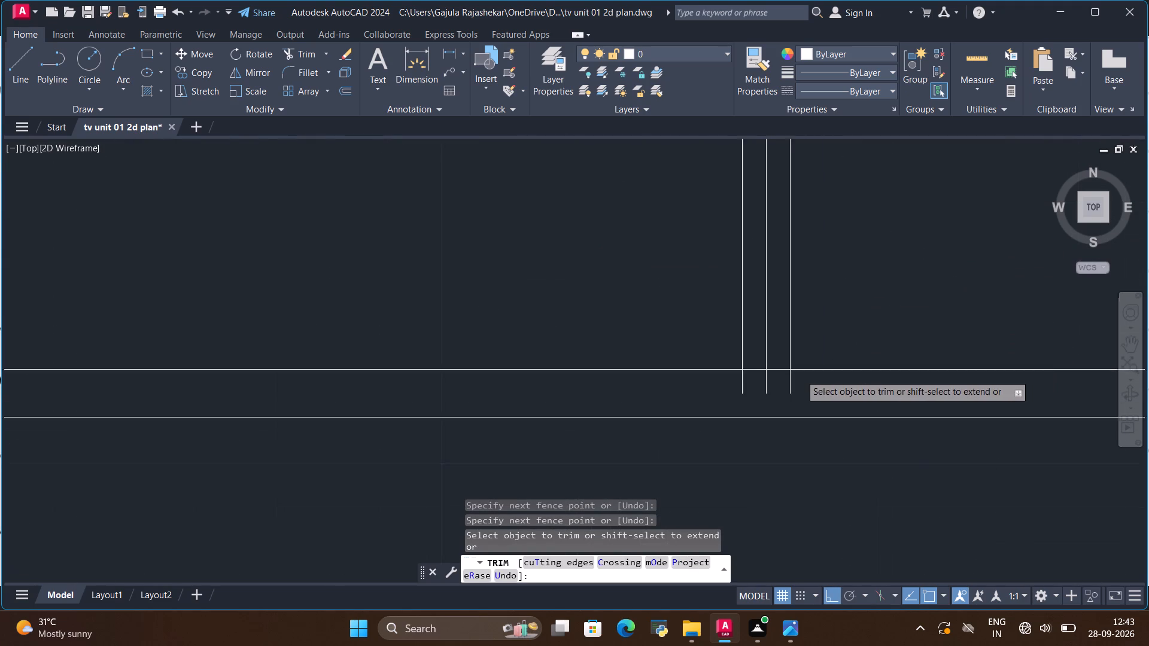
pyautogui.scroll(1, 800, 374)
pyautogui.moveTo(729, 343); pyautogui.dragTo(745, 376)
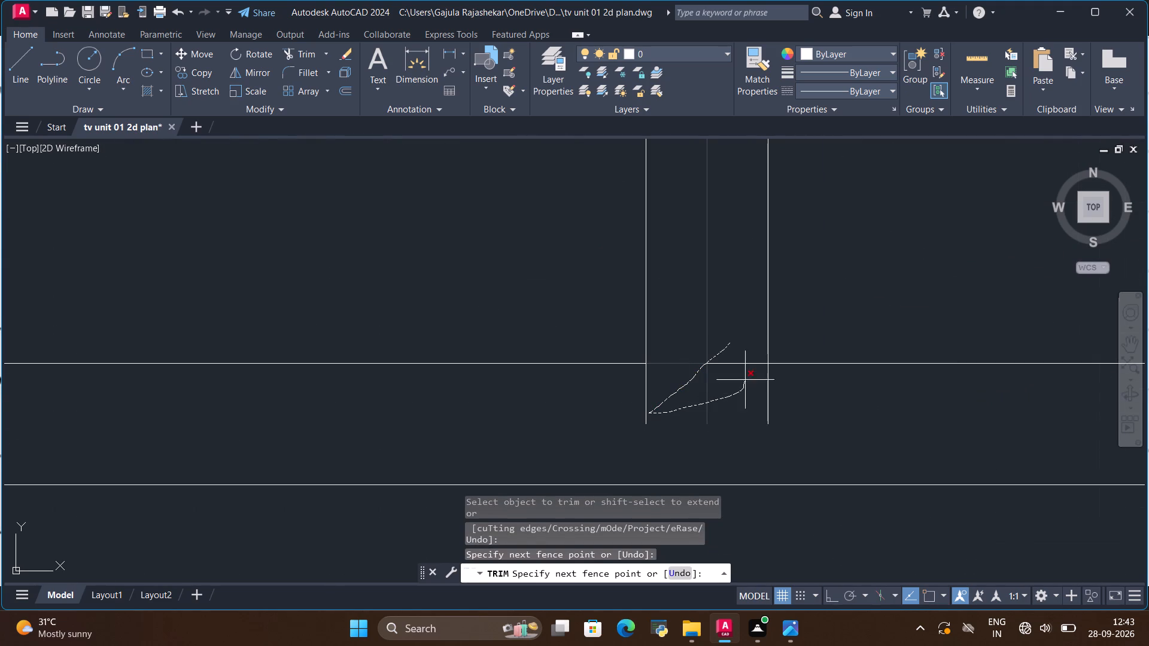
pyautogui.moveTo(745, 376); pyautogui.dragTo(791, 421)
pyautogui.scroll(-5, 640, 386)
pyautogui.scroll(5, 637, 387)
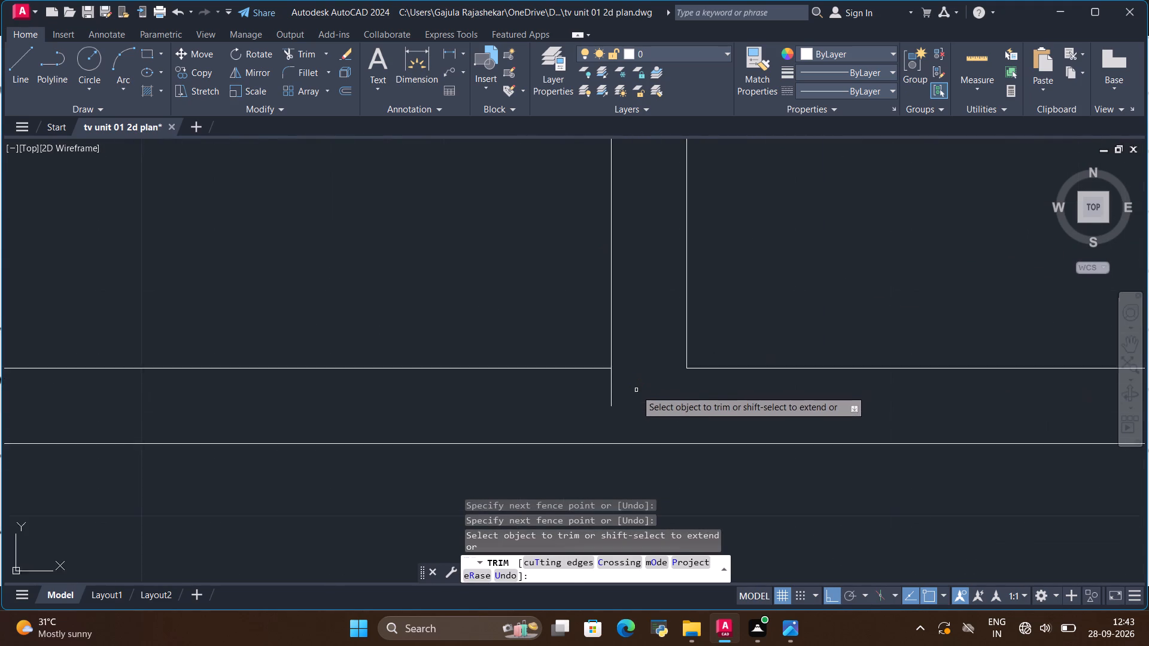
pyautogui.scroll(2, 636, 390)
pyautogui.moveTo(637, 377); pyautogui.dragTo(478, 416)
pyautogui.scroll(-8, 486, 389)
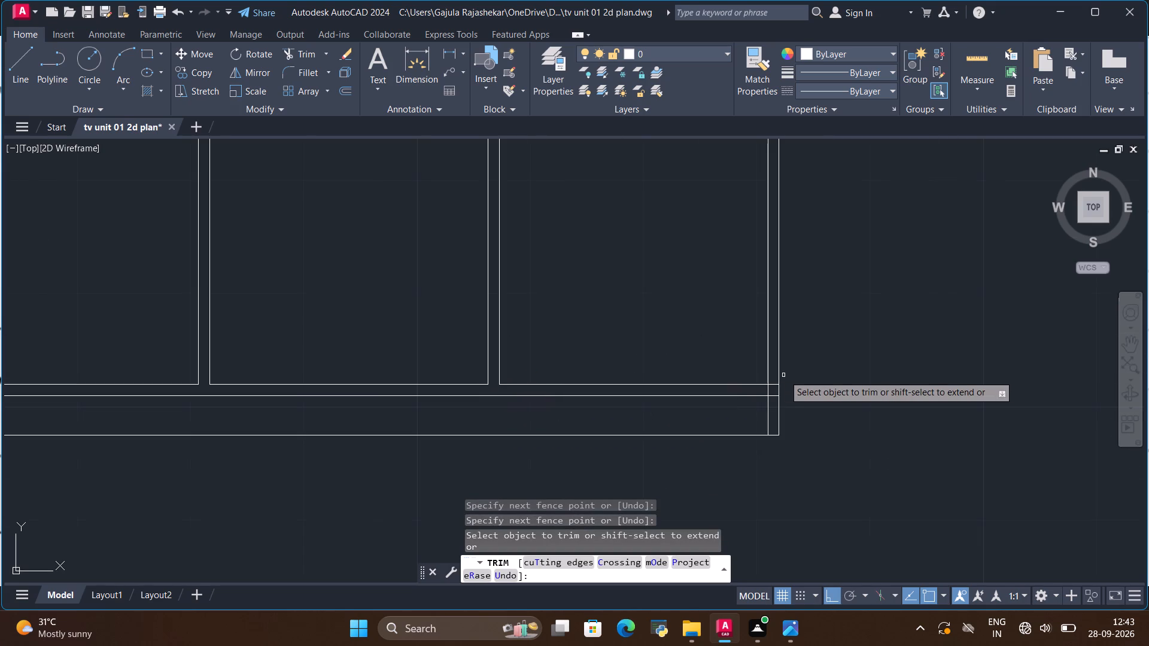
# Trim the bottom panel's horizontal line ends inside the right side panel and the side panel's inner line across the bottom panel.
pyautogui.scroll(2, 778, 388)
pyautogui.scroll(-2, 807, 354)
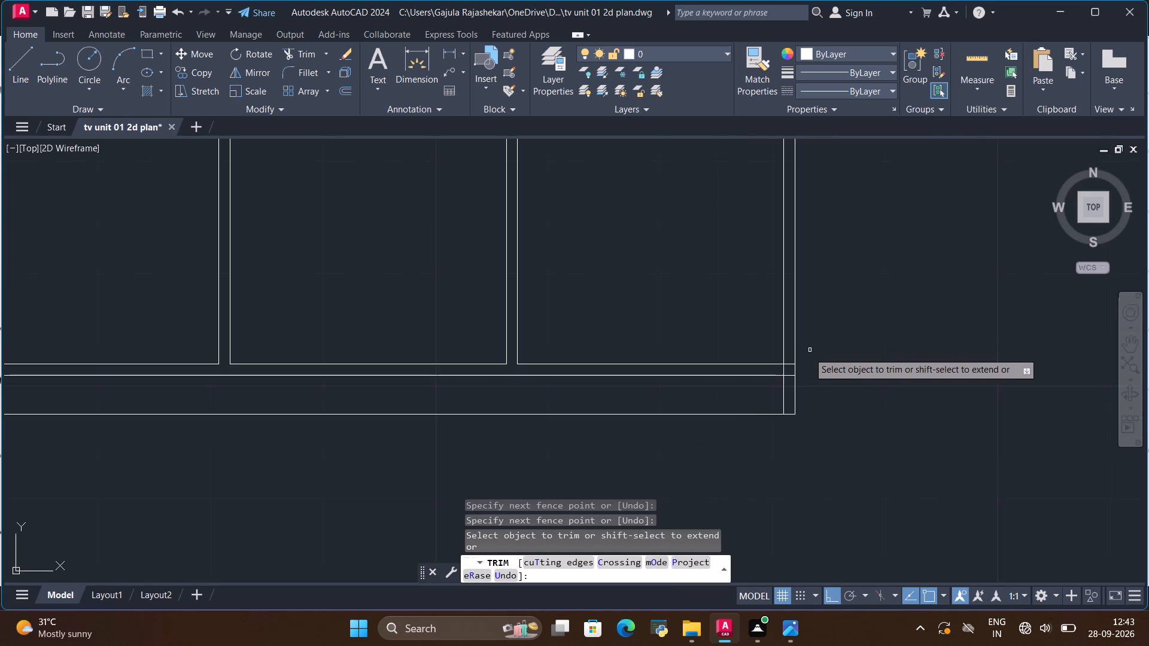
pyautogui.scroll(-1, 807, 354)
pyautogui.scroll(6, 795, 368)
pyautogui.moveTo(662, 336); pyautogui.dragTo(674, 336)
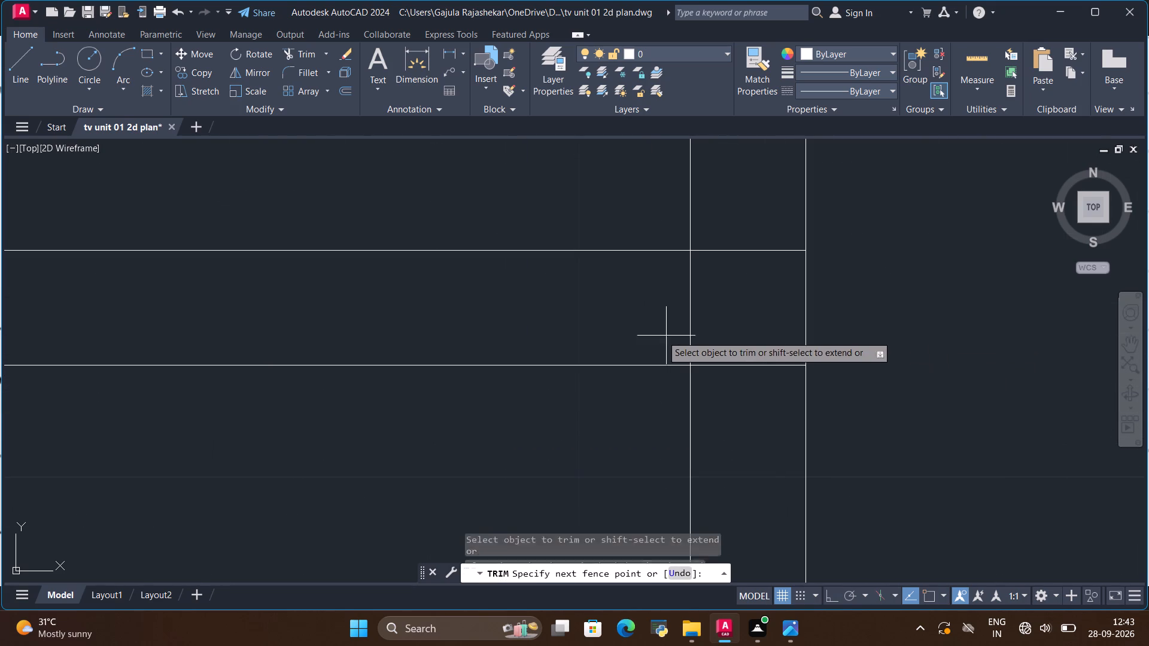
pyautogui.moveTo(674, 336); pyautogui.dragTo(713, 226)
pyautogui.scroll(-5, 744, 303)
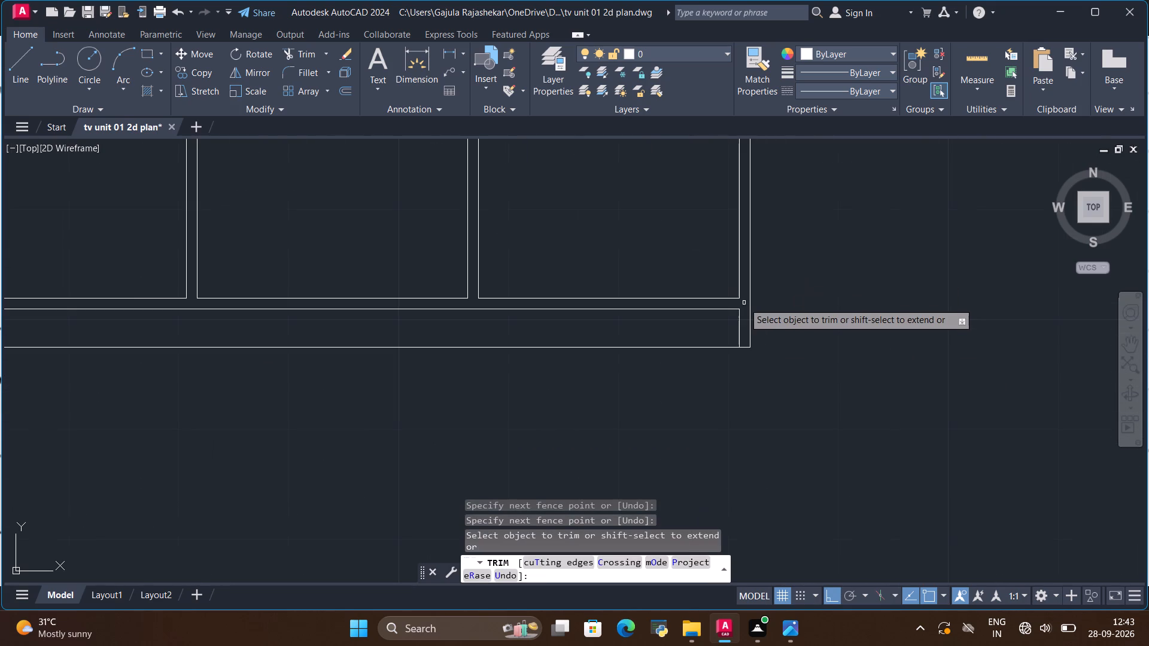
# Trim the lower cabinet's top panel line ends inside the right side panel and the side panel's inner line between them.
pyautogui.scroll(-2, 747, 310)
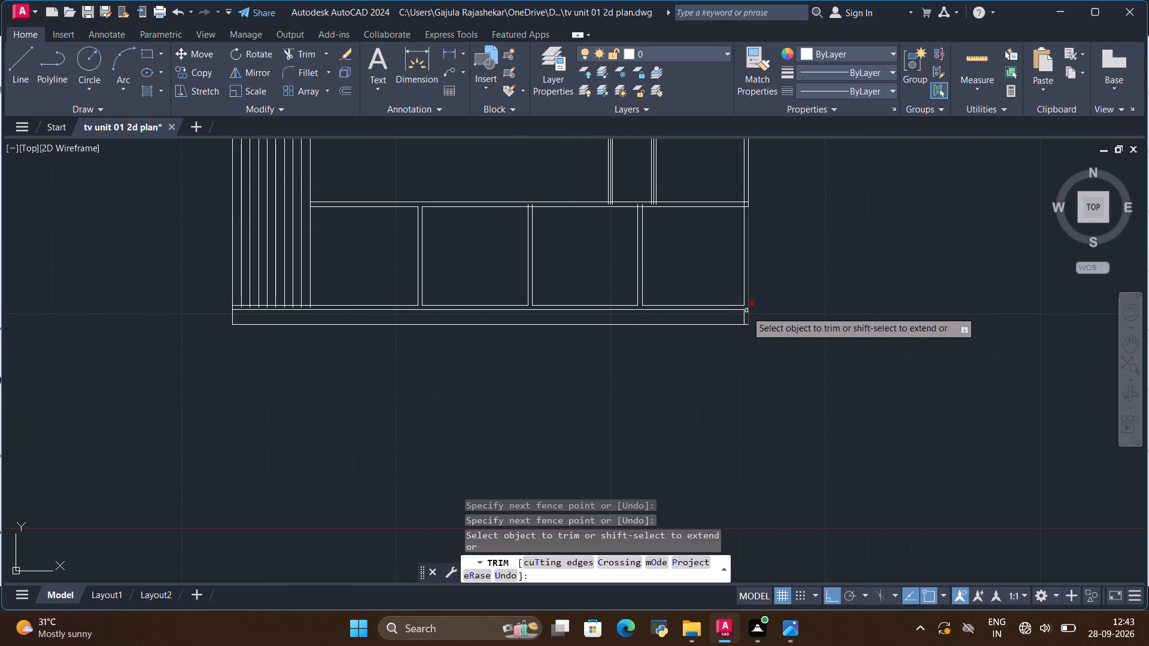
pyautogui.scroll(3, 748, 187)
pyautogui.scroll(2, 730, 240)
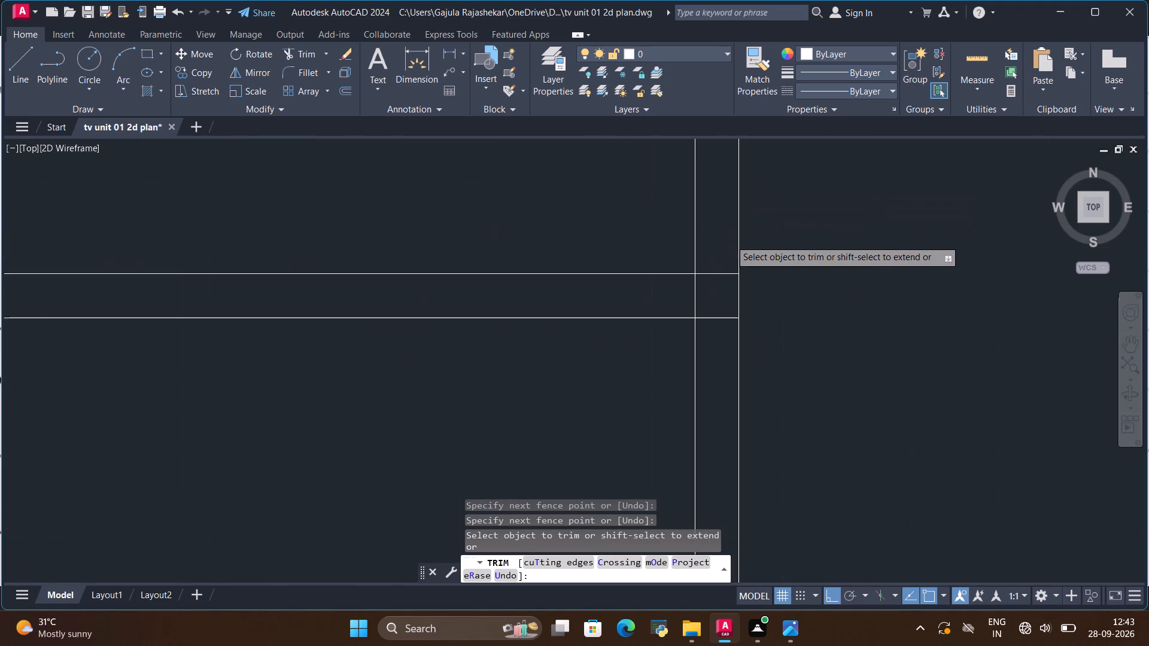
pyautogui.scroll(2, 718, 268)
pyautogui.moveTo(714, 250); pyautogui.dragTo(709, 333)
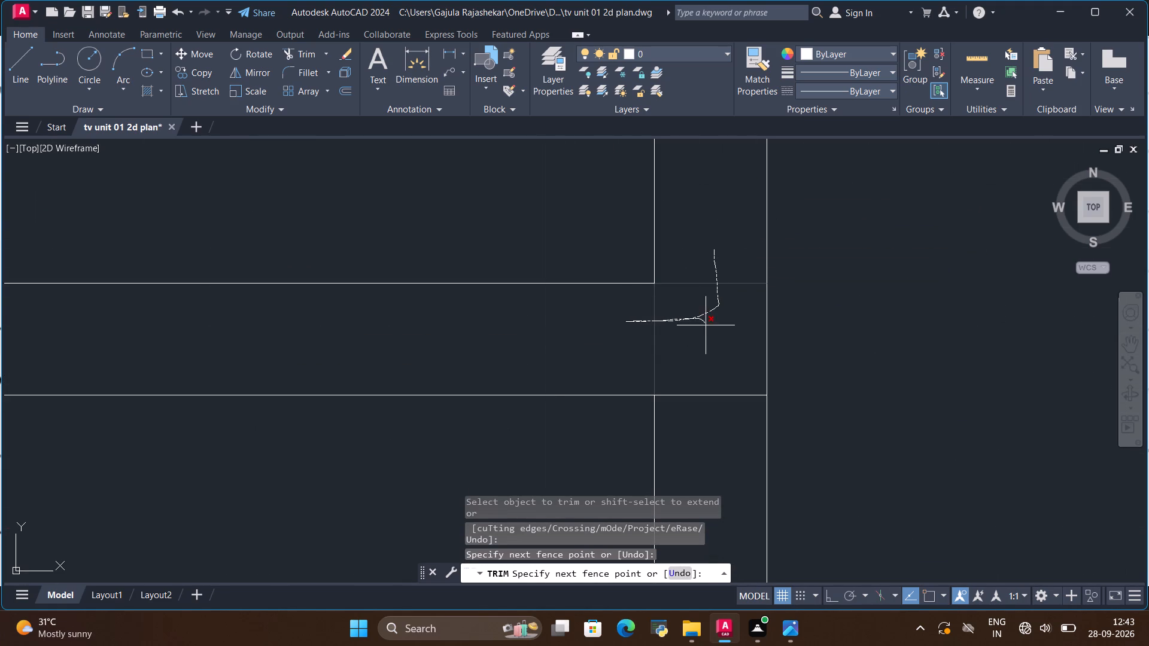
pyautogui.moveTo(709, 333); pyautogui.dragTo(724, 407)
# Trim the shelf column's left panel where it meets the lower cabinet's top, removing its middle line, the crossing line and its line ends.
pyautogui.scroll(-5, 716, 346)
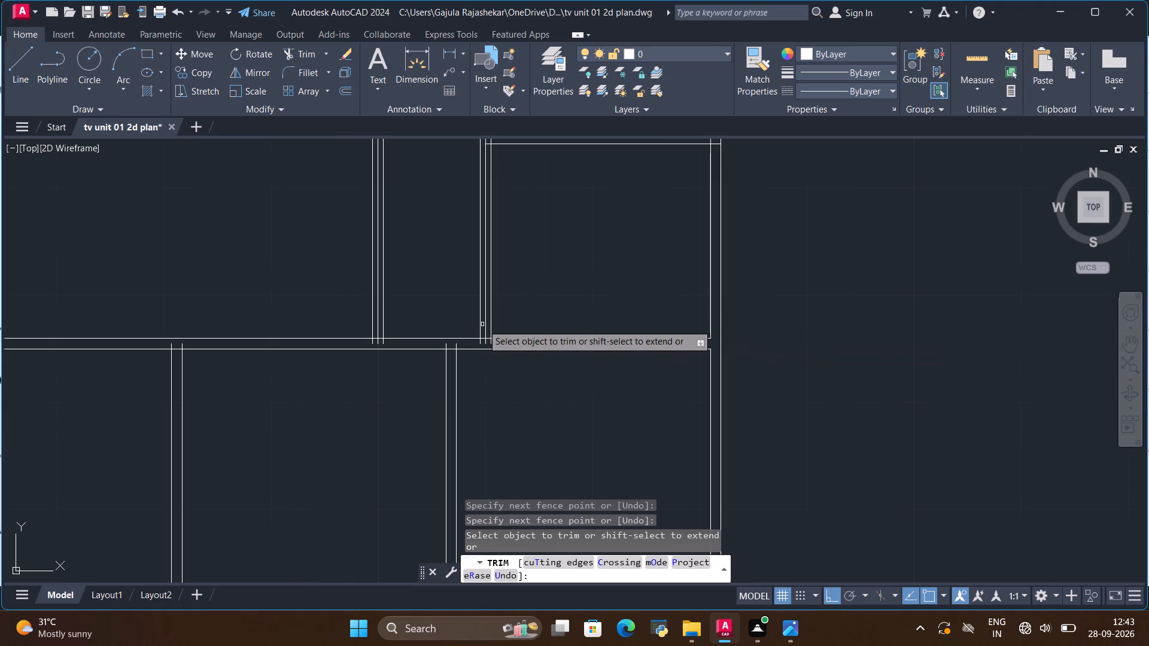
pyautogui.scroll(5, 482, 324)
pyautogui.scroll(-2, 491, 303)
pyautogui.scroll(3, 472, 389)
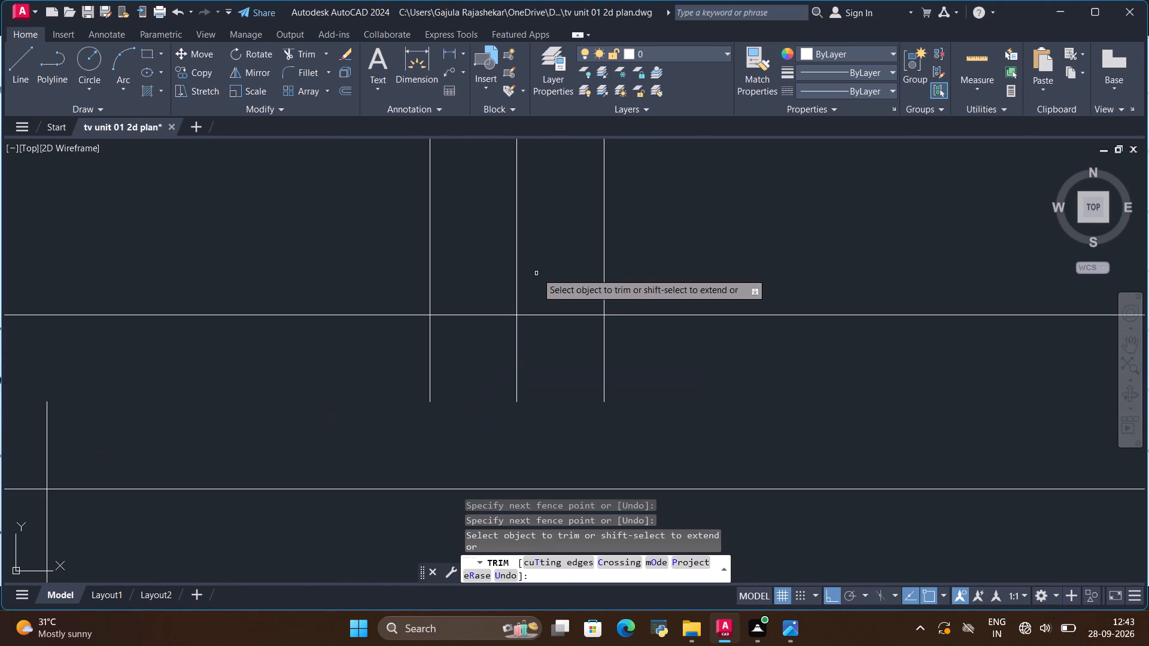
pyautogui.moveTo(537, 273); pyautogui.dragTo(548, 285)
pyautogui.scroll(-4, 560, 294)
pyautogui.scroll(3, 541, 319)
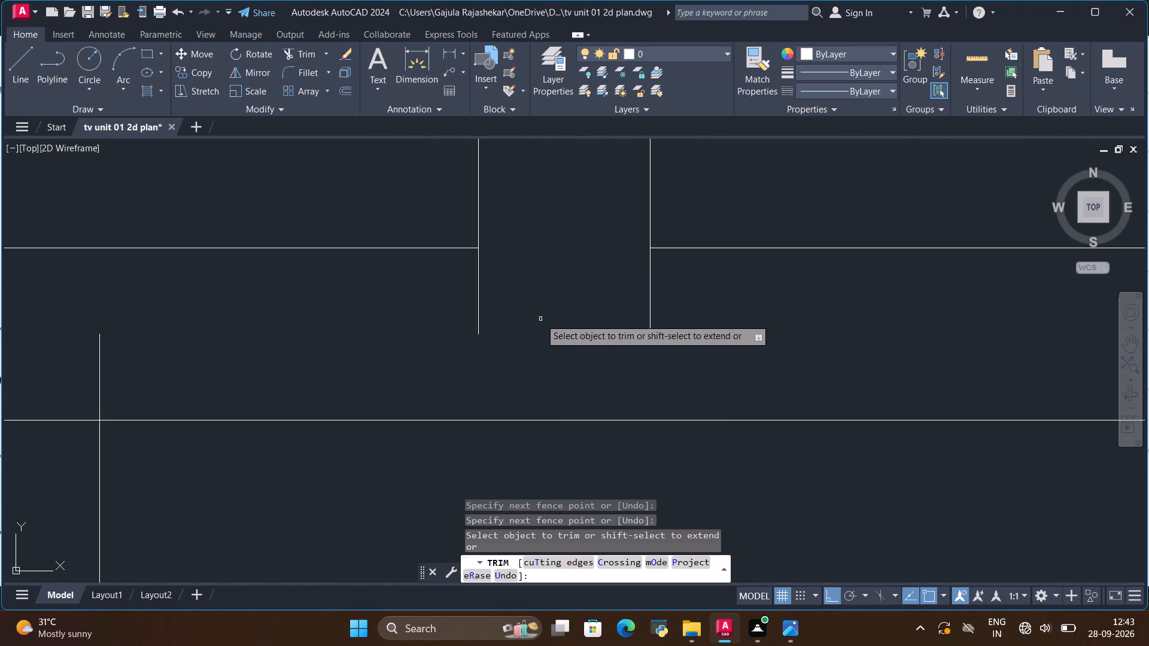
pyautogui.moveTo(450, 300); pyautogui.dragTo(674, 300)
# Trim the right lower-cabinet divider's two line ends that project into the cabinet's top panel.
pyautogui.scroll(-2, 686, 290)
pyautogui.scroll(1, 448, 336)
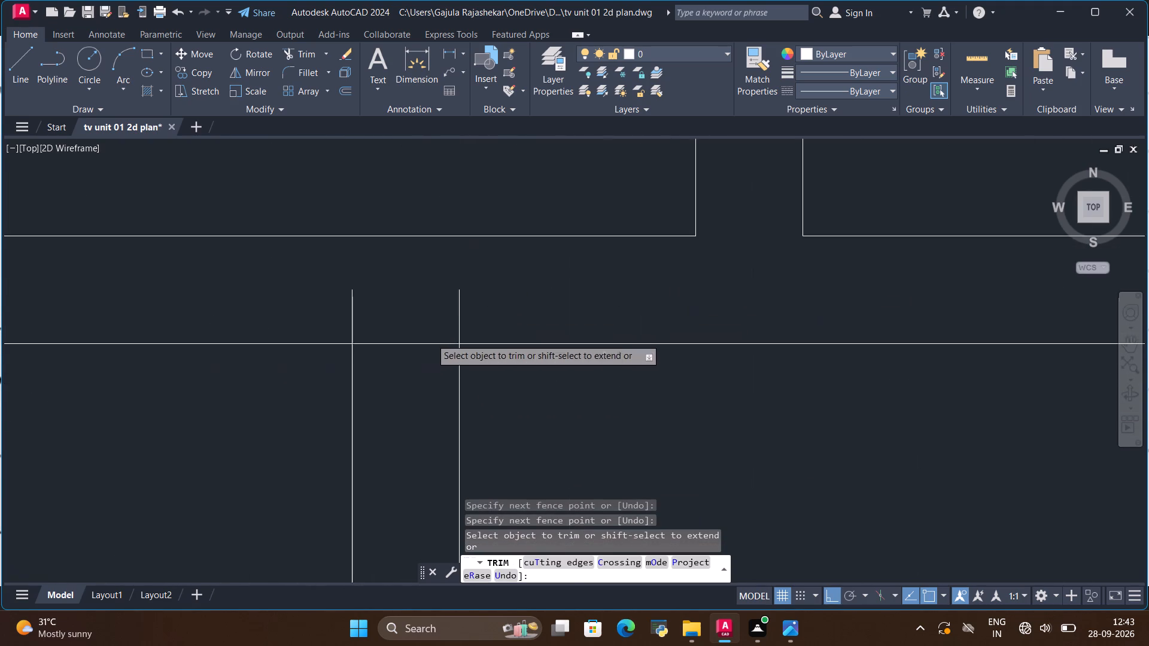
pyautogui.scroll(1, 490, 331)
pyautogui.moveTo(479, 306); pyautogui.dragTo(251, 307)
# Trim the vertical panel beside the TV opening at the lower cabinet's top, removing its middle line, the crossing line and its line ends.
pyautogui.scroll(-6, 721, 281)
pyautogui.scroll(3, 610, 255)
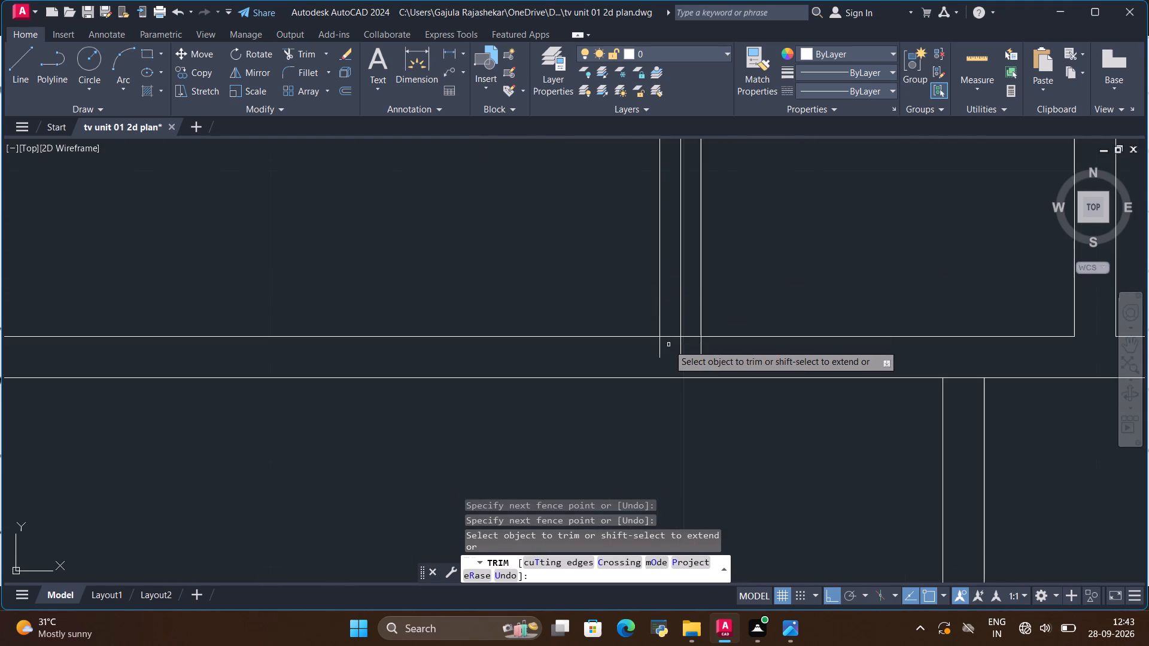
pyautogui.scroll(2, 668, 345)
pyautogui.moveTo(718, 310); pyautogui.dragTo(713, 312)
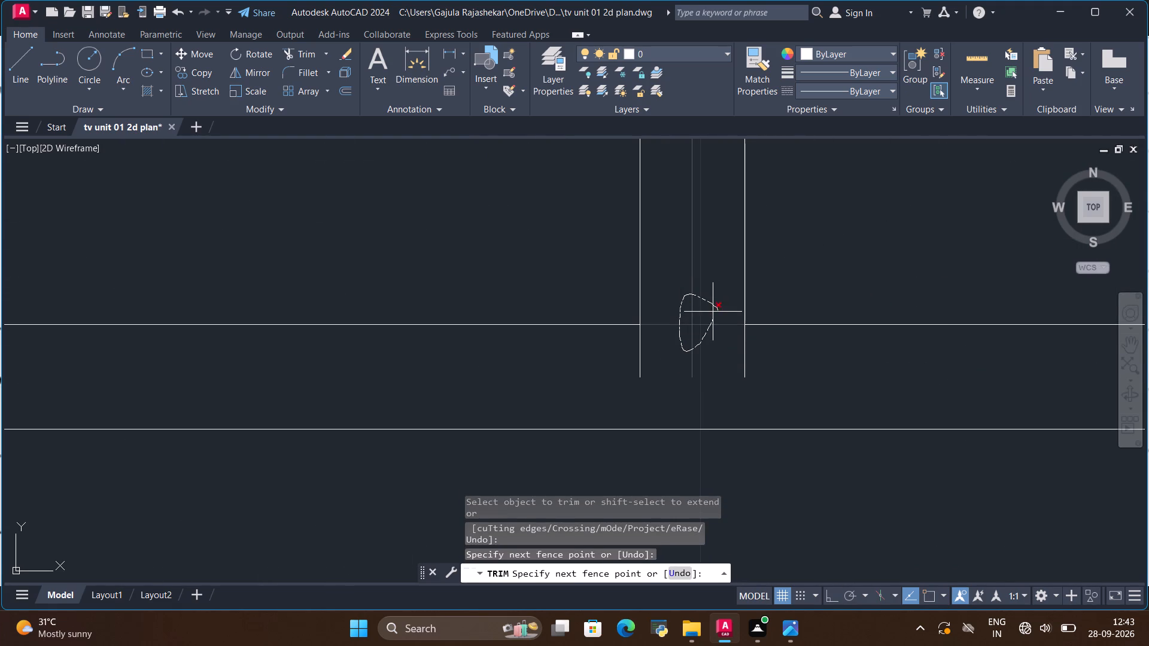
pyautogui.moveTo(713, 312); pyautogui.dragTo(636, 368)
# Trim the lowest shelf's middle line, its line ends inside the shelf column's left panel, and that panel's inner line across the shelf.
pyautogui.scroll(-5, 636, 368)
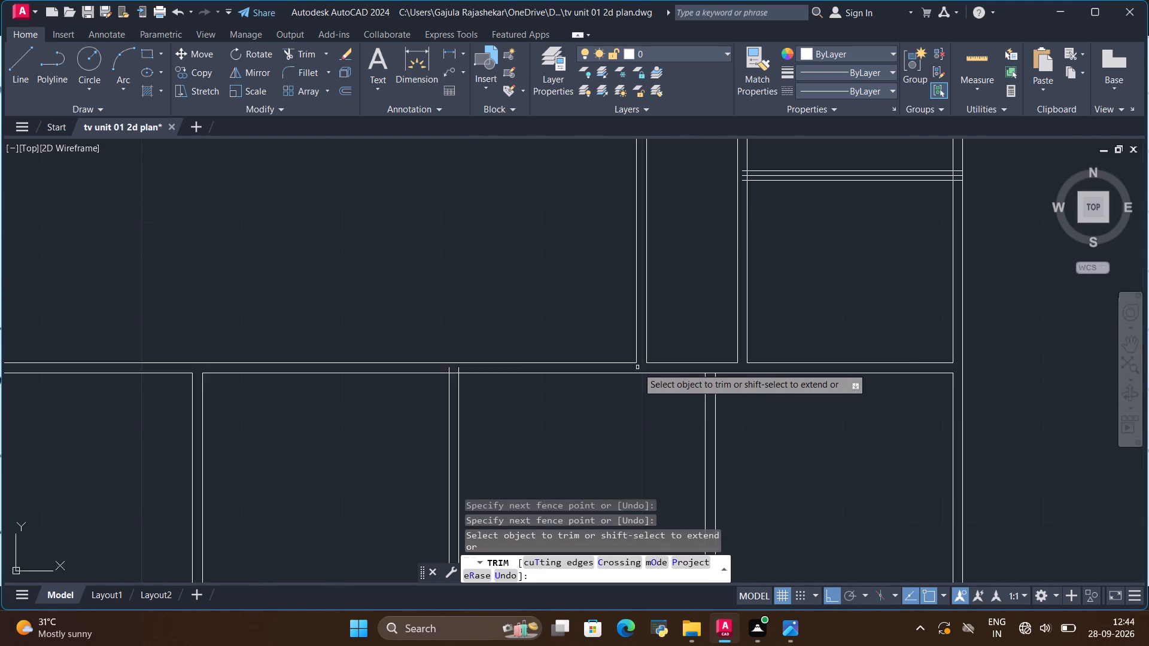
pyautogui.scroll(-2, 637, 367)
pyautogui.scroll(6, 687, 287)
pyautogui.scroll(1, 548, 390)
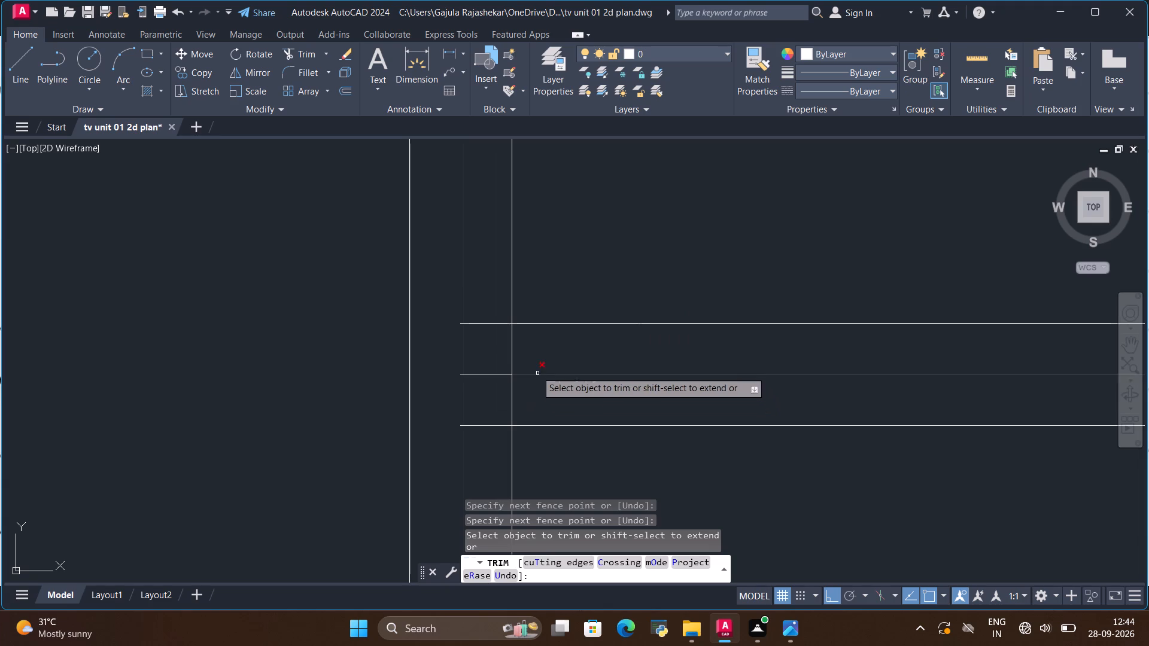
pyautogui.moveTo(464, 289); pyautogui.dragTo(553, 355)
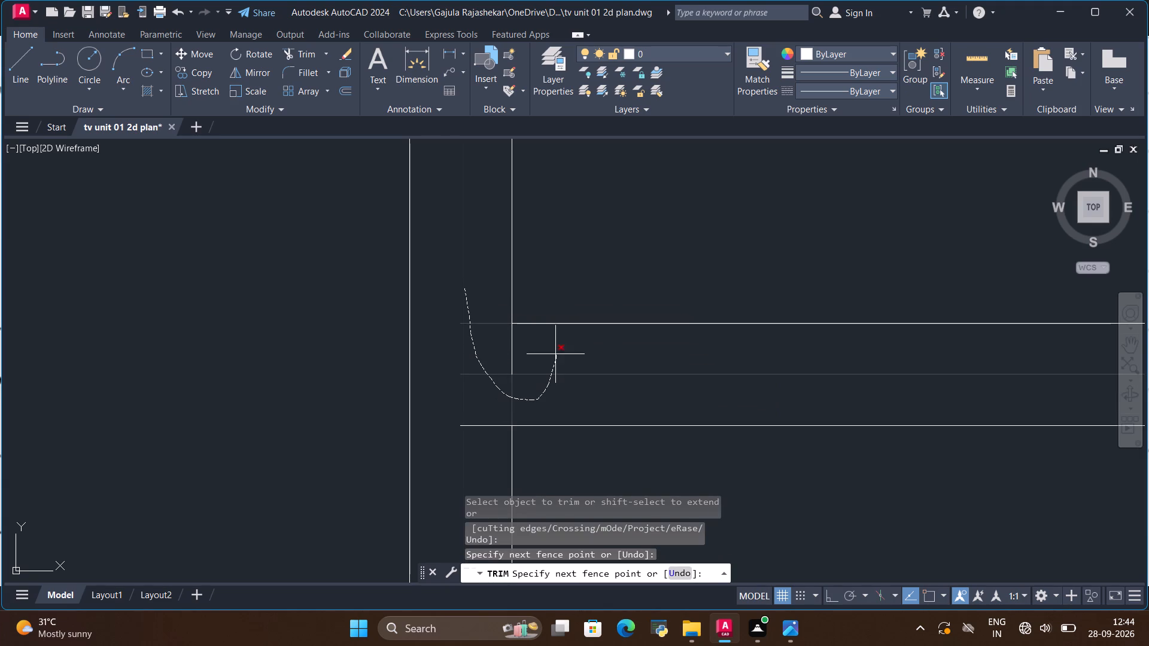
pyautogui.moveTo(553, 355); pyautogui.dragTo(487, 431)
pyautogui.moveTo(506, 367); pyautogui.dragTo(522, 363)
# Trim the next shelf up at the column's left panel, removing its middle line, its line ends and the crossing inner line, and end trimming.
pyautogui.scroll(-5, 519, 374)
pyautogui.scroll(1, 541, 145)
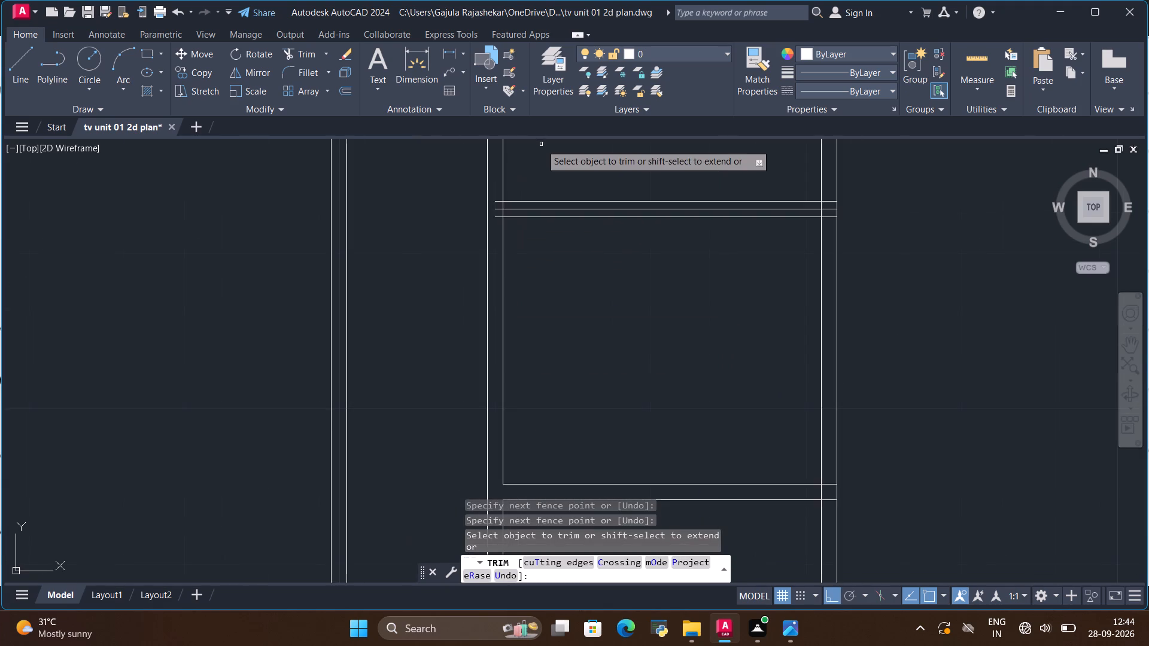
pyautogui.scroll(2, 541, 151)
pyautogui.scroll(2, 439, 277)
pyautogui.scroll(2, 378, 313)
pyautogui.moveTo(428, 205); pyautogui.dragTo(436, 494)
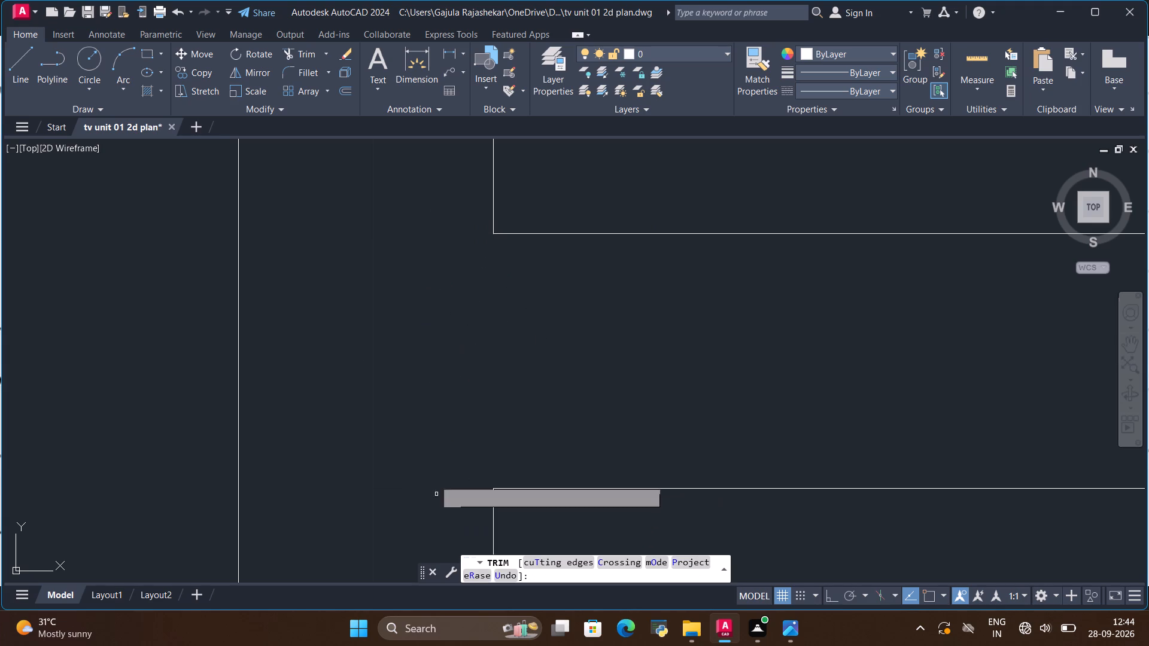
pyautogui.scroll(-5, 386, 410)
pyautogui.scroll(-2, 434, 357)
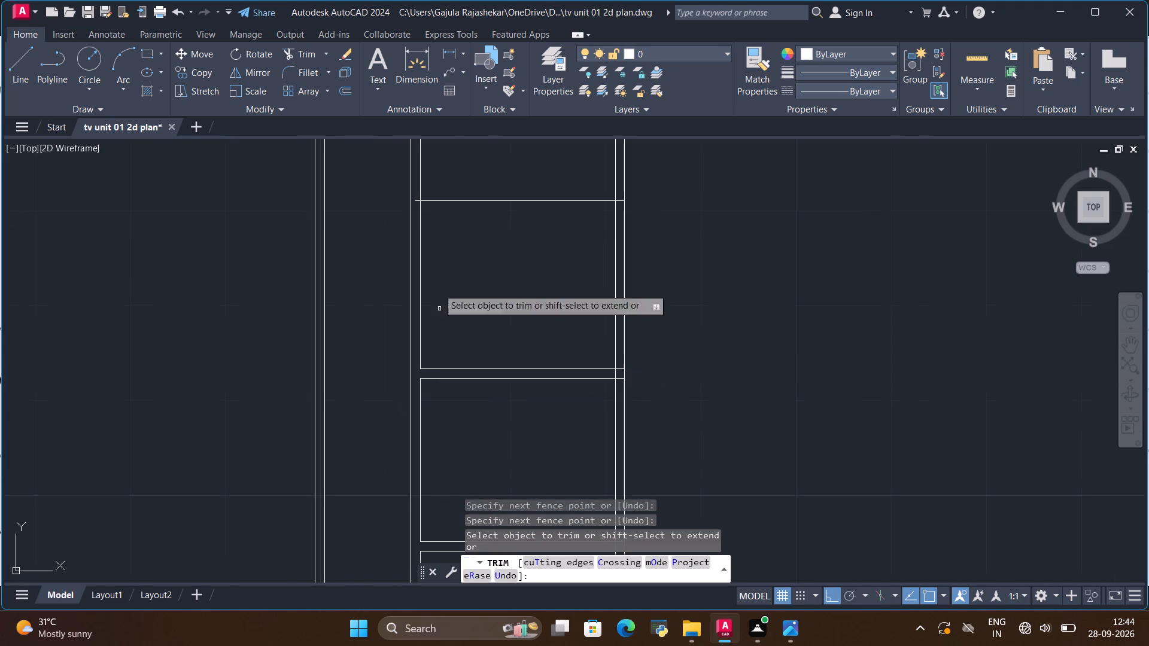
pyautogui.scroll(-2, 459, 294)
pyautogui.scroll(-2, 462, 222)
pyautogui.scroll(2, 459, 210)
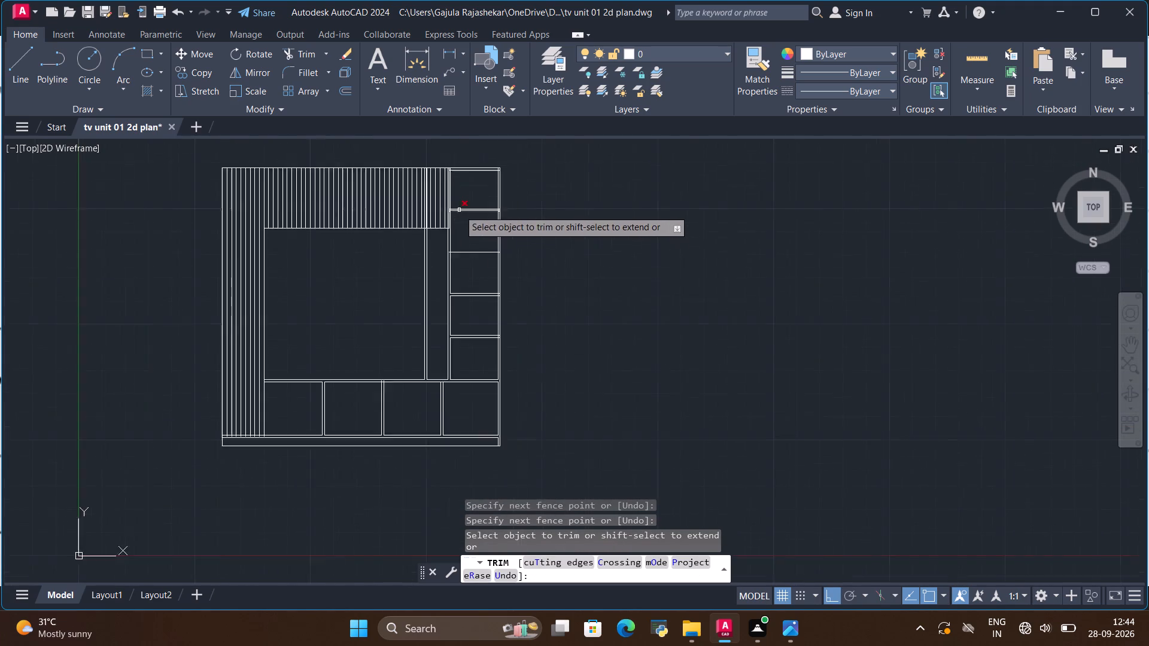
pyautogui.scroll(1, 459, 210)
pyautogui.scroll(1, 508, 202)
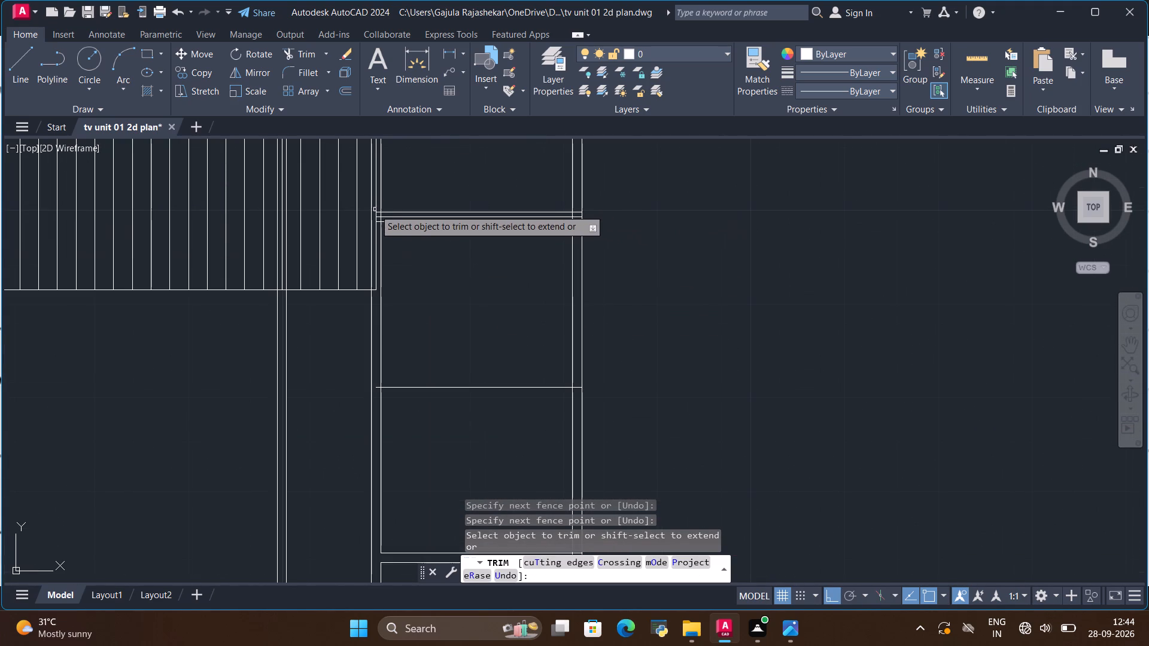
pyautogui.press('Escape')
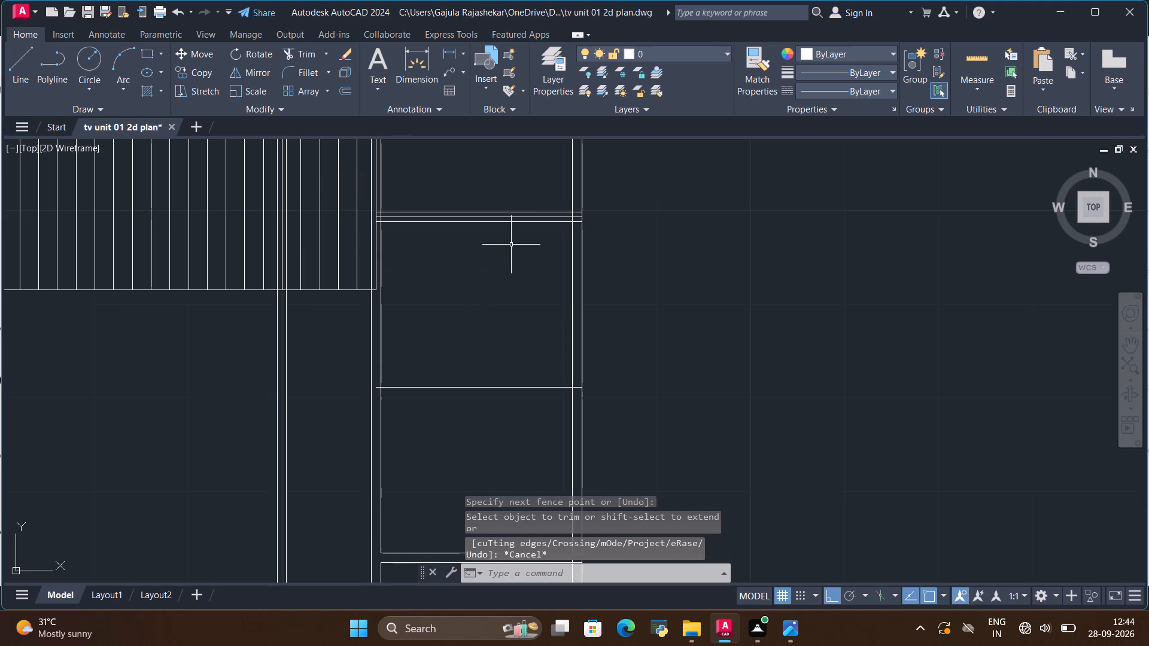
pyautogui.press('Escape')
# Copy the highest shelf's three lines 1'-6.2" straight down onto the single shelf line below, using the middle line's right endpoint as base.
pyautogui.scroll(1, 517, 227)
pyautogui.click(517, 223)
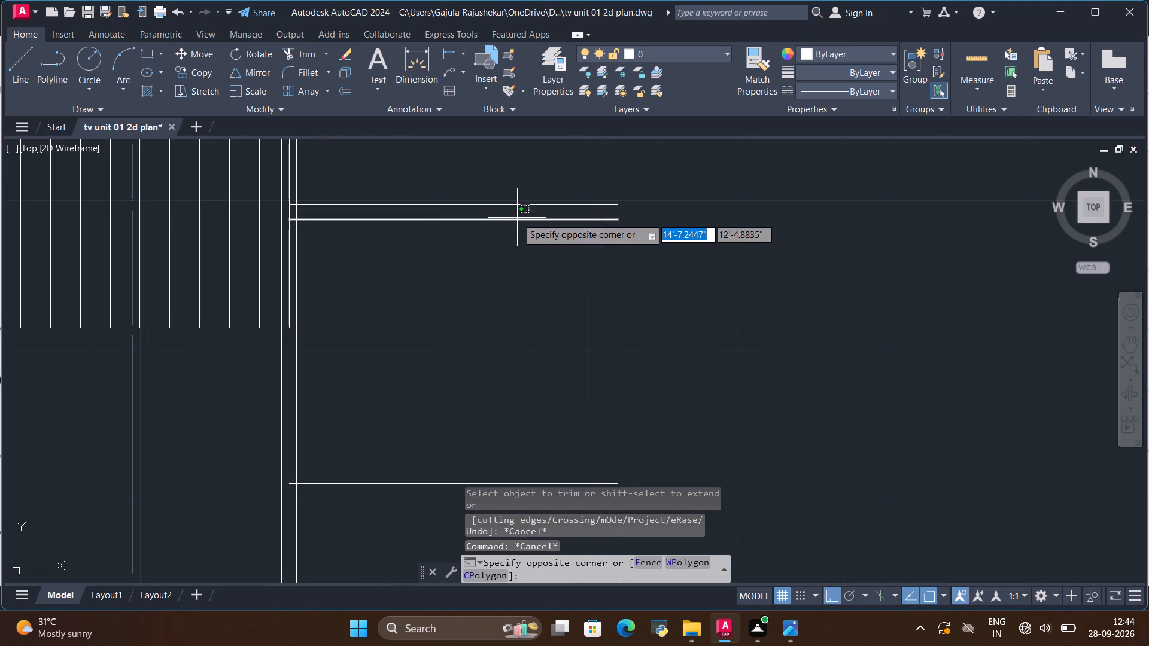
pyautogui.click(517, 218)
pyautogui.click(515, 213)
pyautogui.click(515, 206)
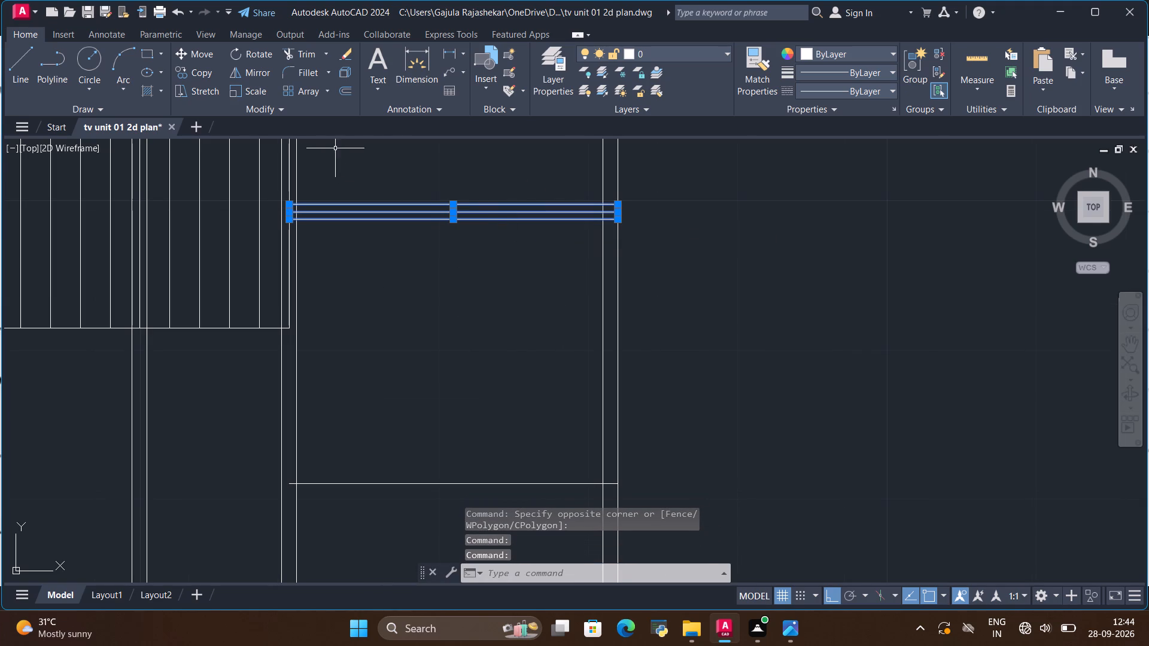
pyautogui.click(195, 68)
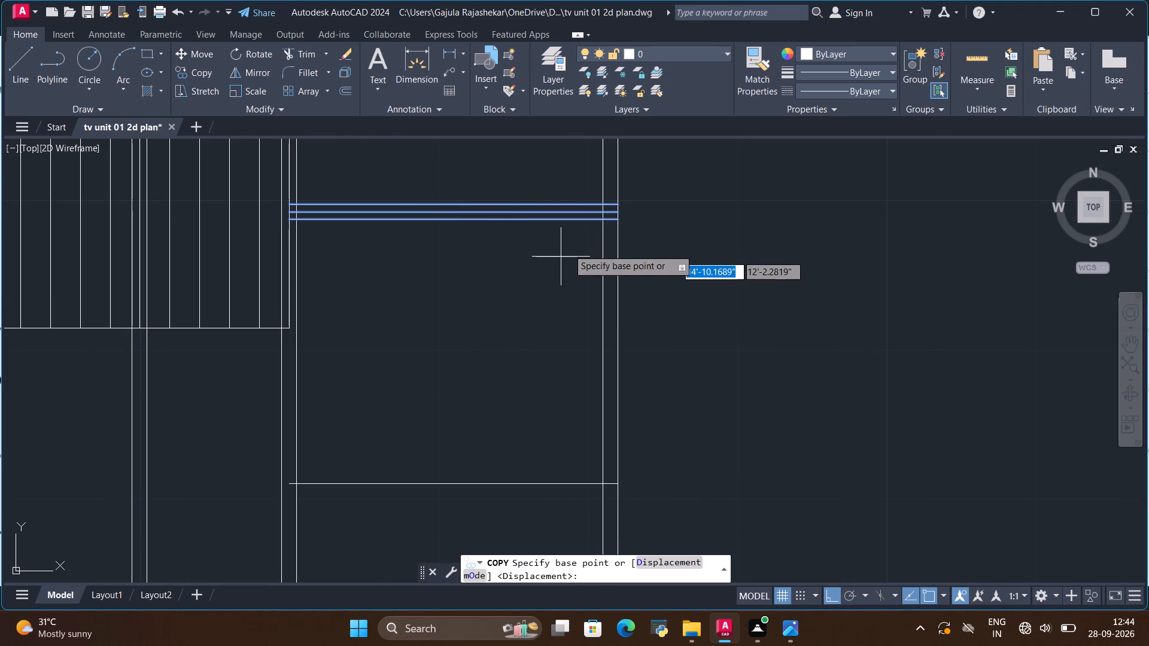
pyautogui.scroll(2, 615, 210)
pyautogui.click(616, 214)
pyautogui.scroll(-3, 517, 297)
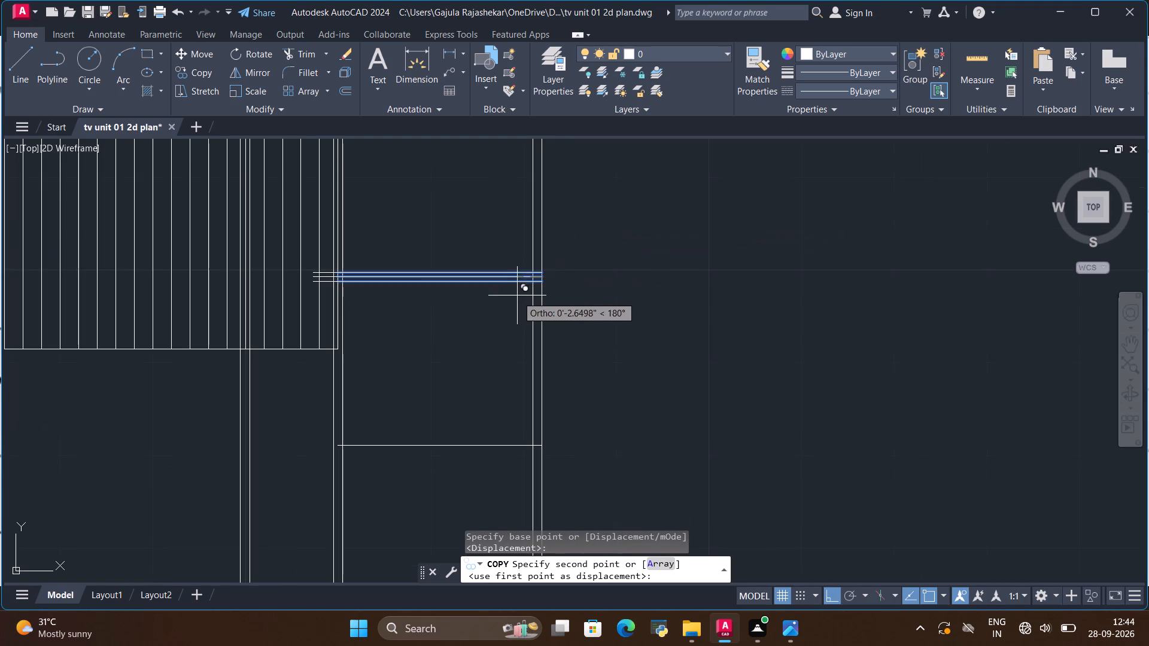
pyautogui.scroll(3, 537, 480)
pyautogui.scroll(2, 524, 423)
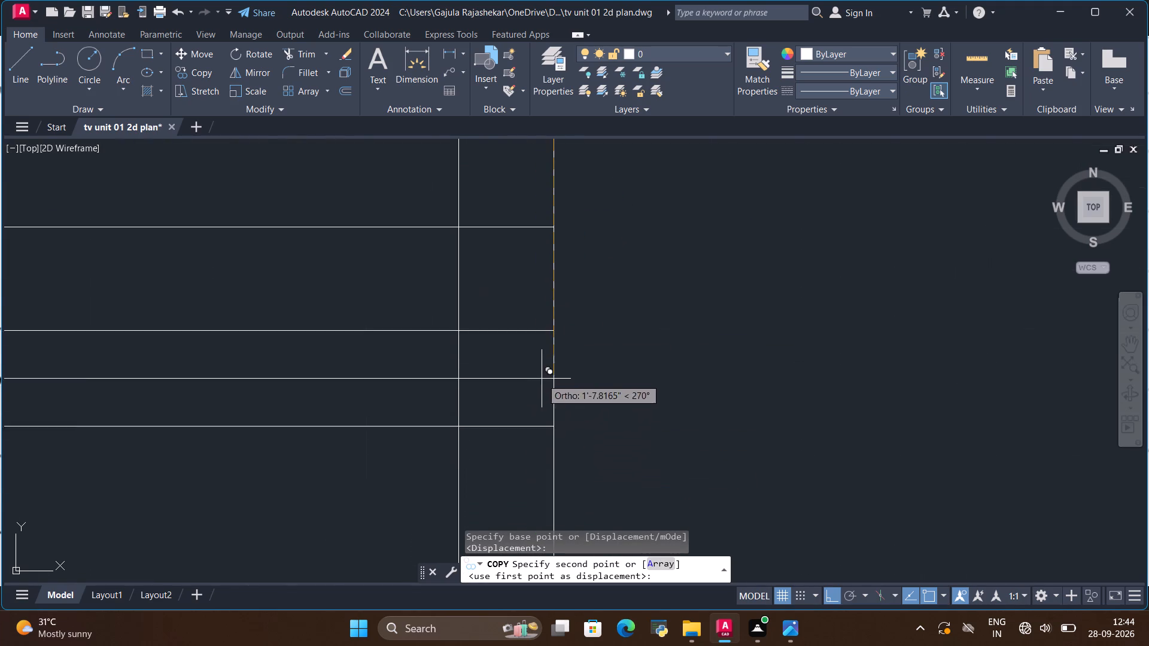
pyautogui.click(528, 228)
pyautogui.press('Escape')
# Trim the copied shelf at both column side panels, removing its middle line, its line ends inside the panels and the crossing inner lines.
pyautogui.scroll(-2, 554, 371)
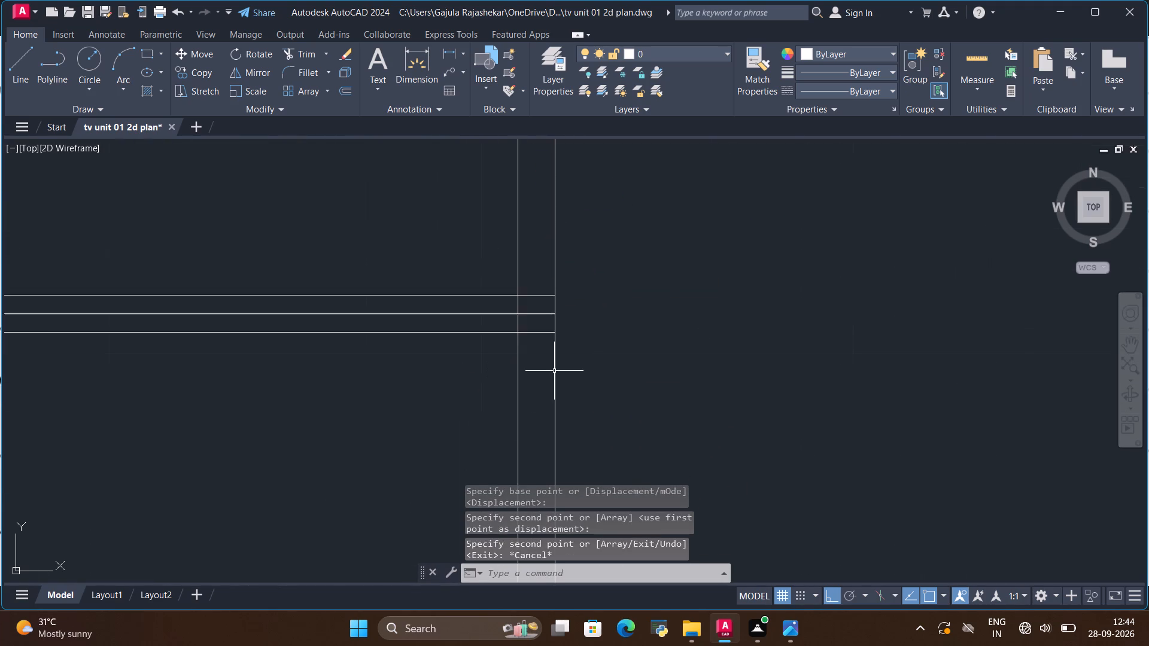
pyautogui.scroll(-2, 567, 367)
pyautogui.scroll(2, 516, 361)
pyautogui.scroll(1, 627, 342)
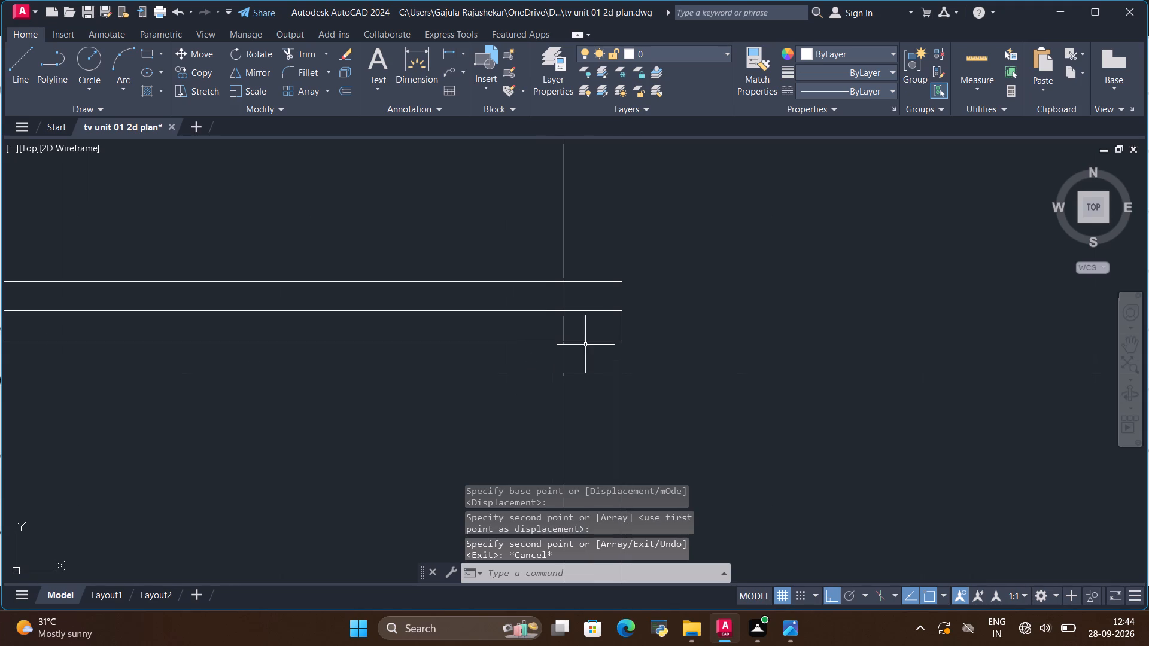
pyautogui.click(304, 47)
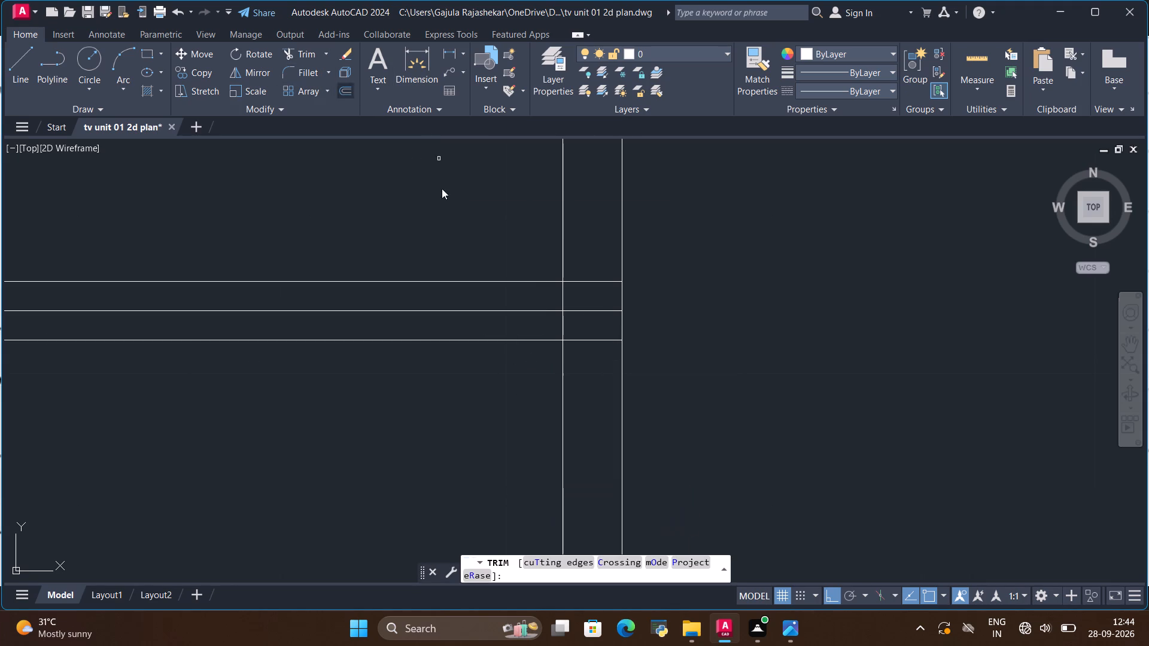
pyautogui.scroll(1, 528, 247)
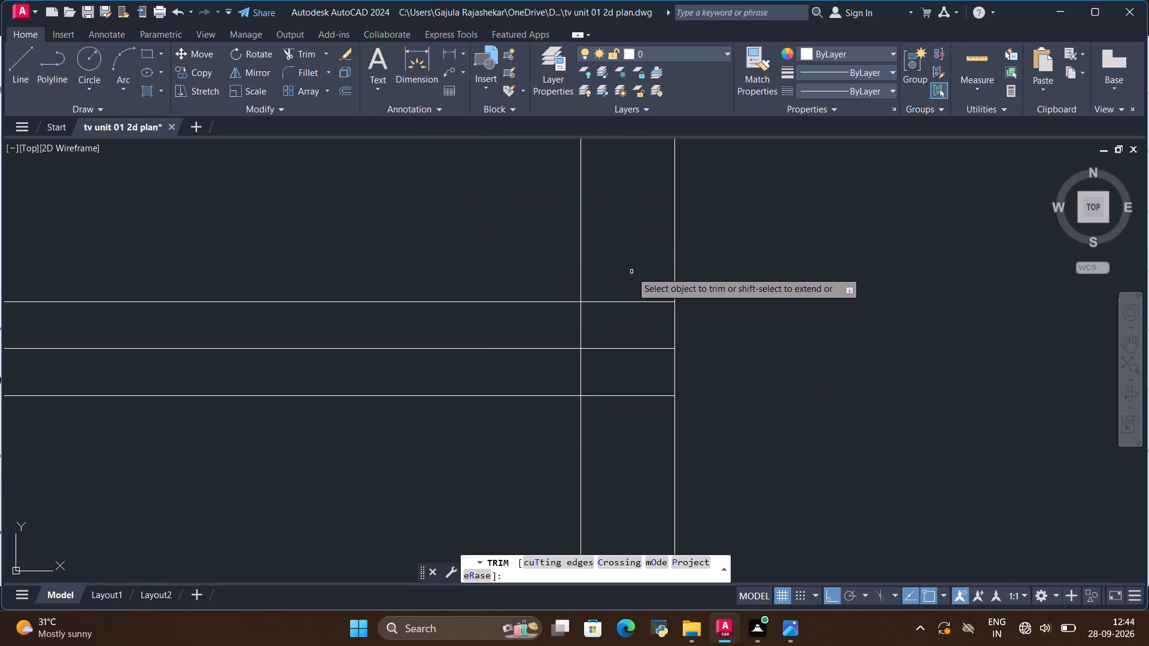
pyautogui.moveTo(613, 339); pyautogui.dragTo(598, 346)
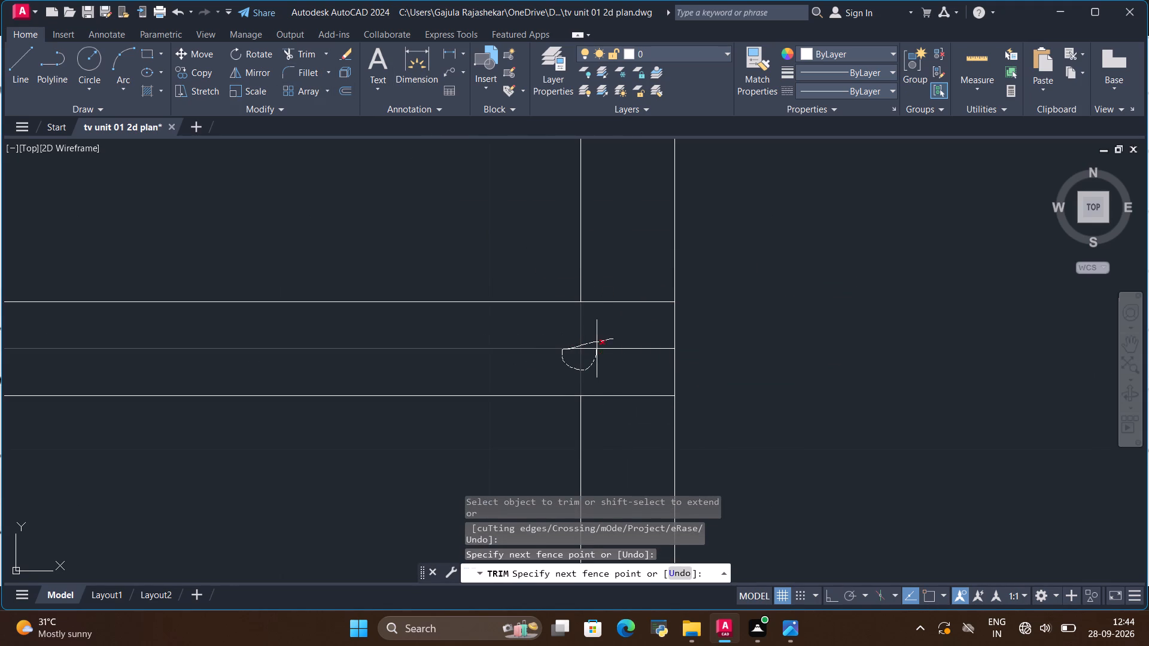
pyautogui.moveTo(598, 346); pyautogui.dragTo(633, 431)
pyautogui.scroll(-3, 668, 396)
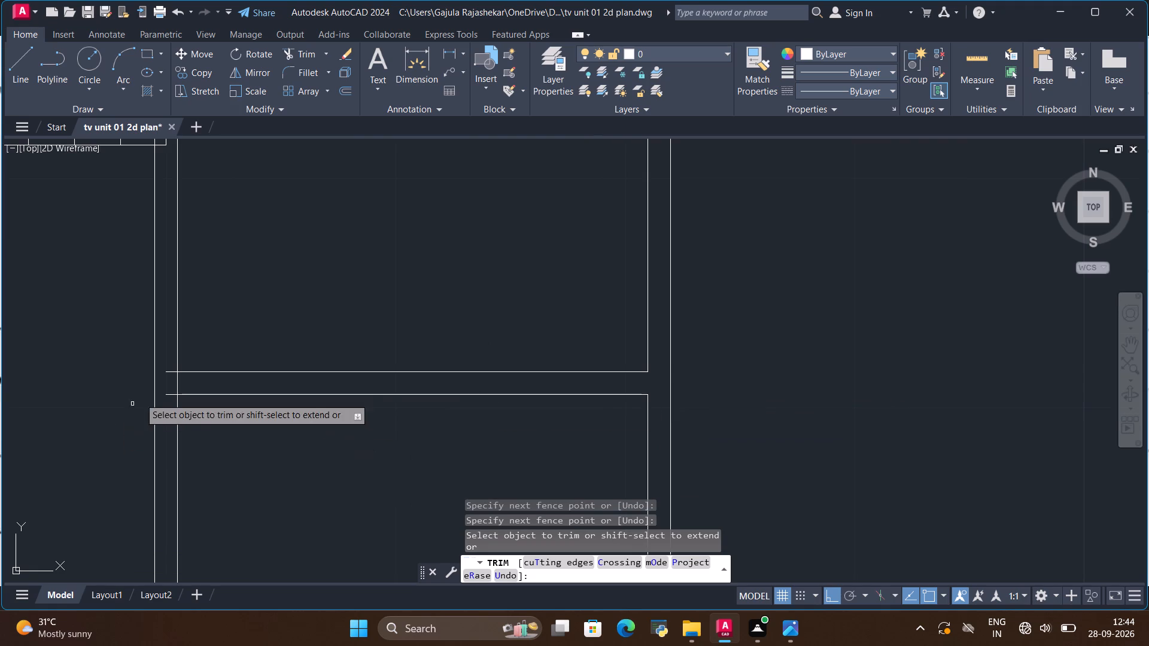
pyautogui.scroll(4, 151, 389)
pyautogui.moveTo(224, 261); pyautogui.dragTo(234, 395)
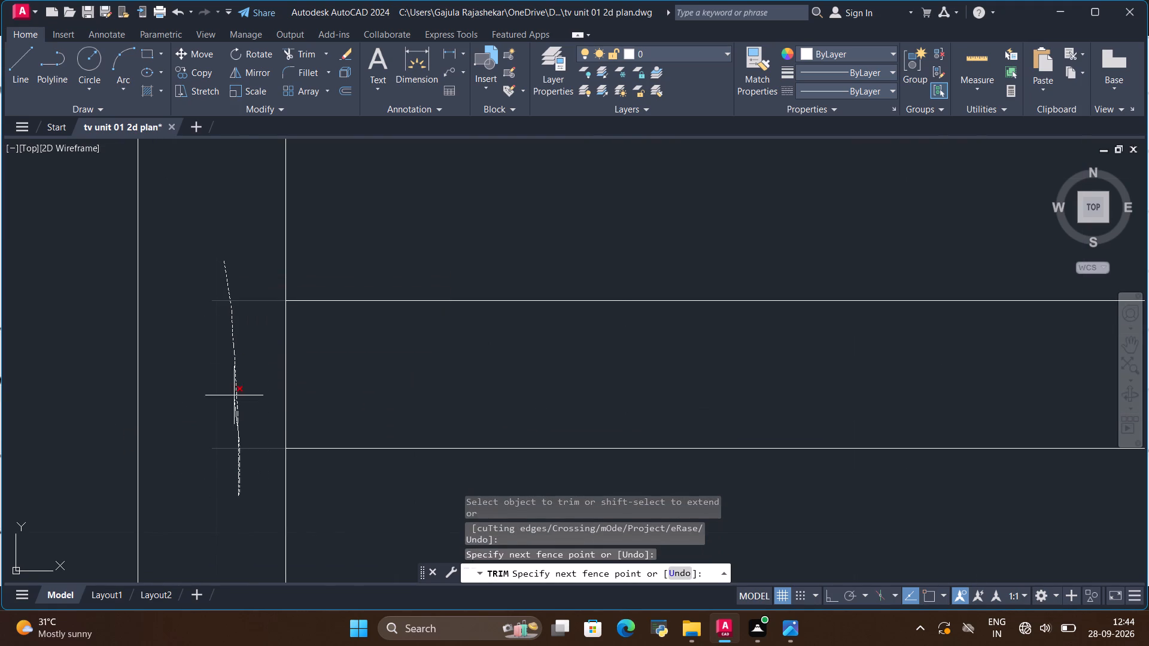
pyautogui.moveTo(234, 395); pyautogui.dragTo(329, 400)
# Trim the highest shelf at the column's right panel, removing its middle line, its line ends and the crossing inner line.
pyautogui.scroll(-8, 203, 382)
pyautogui.scroll(2, 259, 301)
pyautogui.scroll(3, 233, 367)
pyautogui.scroll(2, 485, 258)
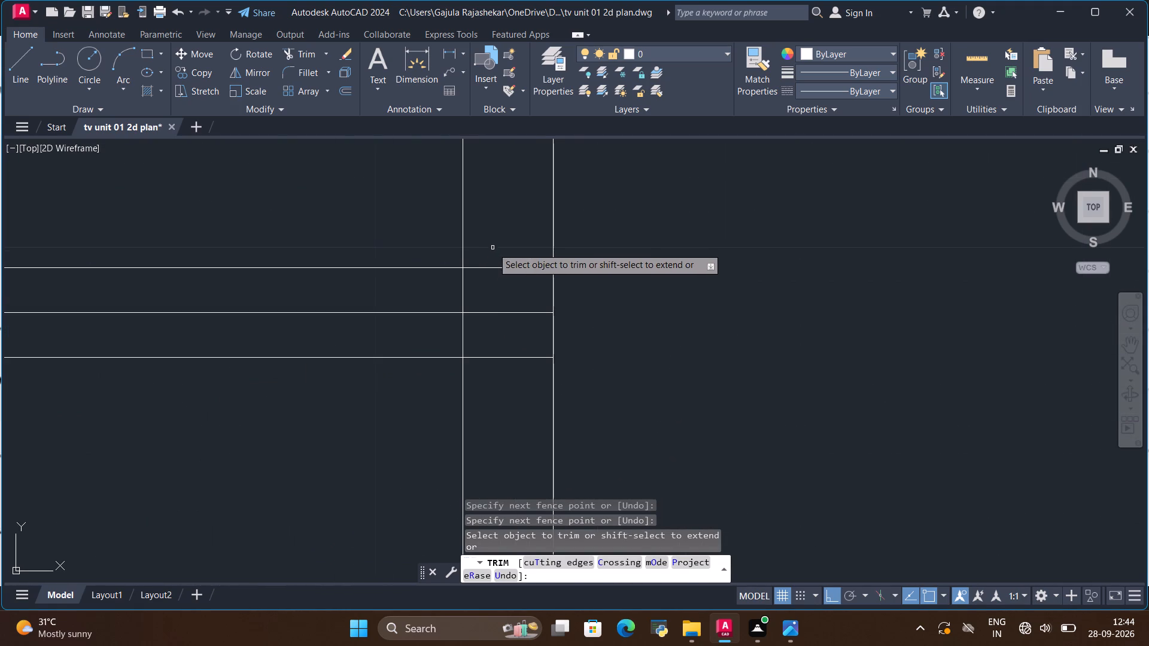
pyautogui.moveTo(493, 248); pyautogui.dragTo(479, 326)
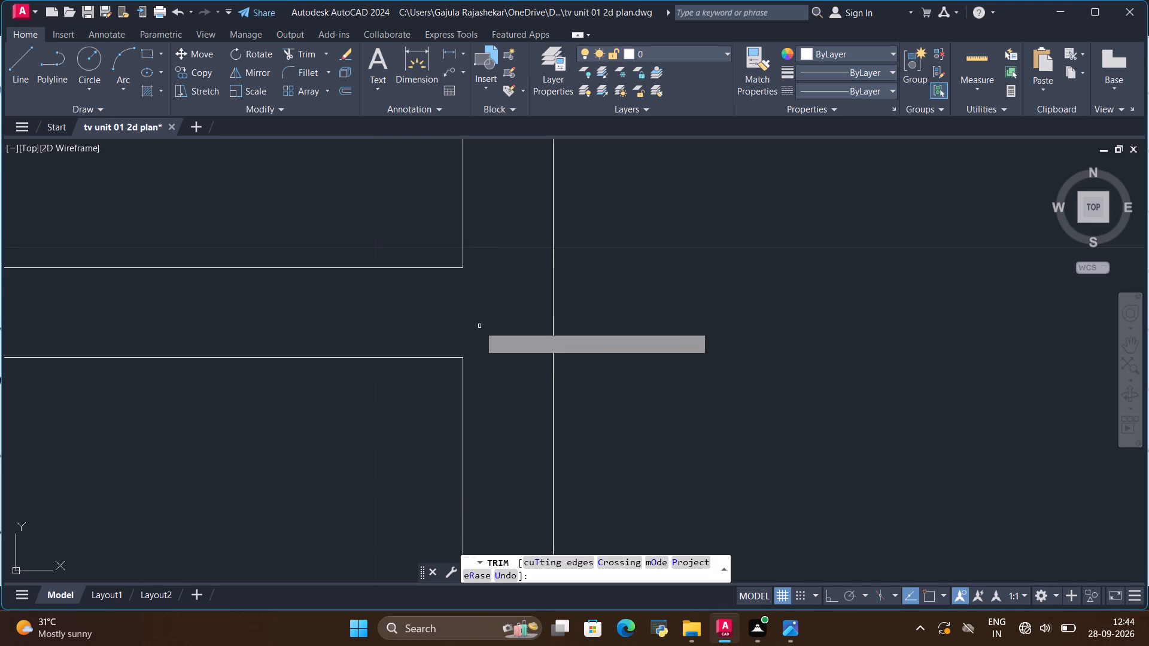
# Trim the highest shelf's two line ends that project into the shelf column's left panel.
pyautogui.scroll(-4, 479, 326)
pyautogui.scroll(-2, 362, 307)
pyautogui.scroll(3, 210, 306)
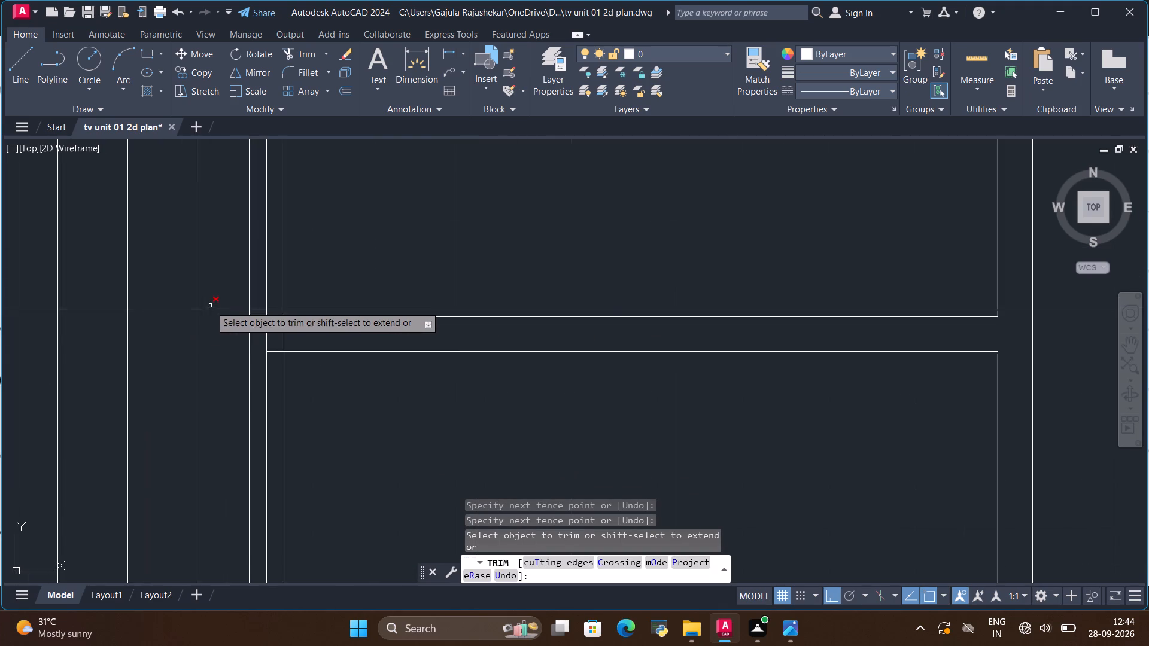
pyautogui.scroll(2, 242, 330)
pyautogui.scroll(-6, 431, 315)
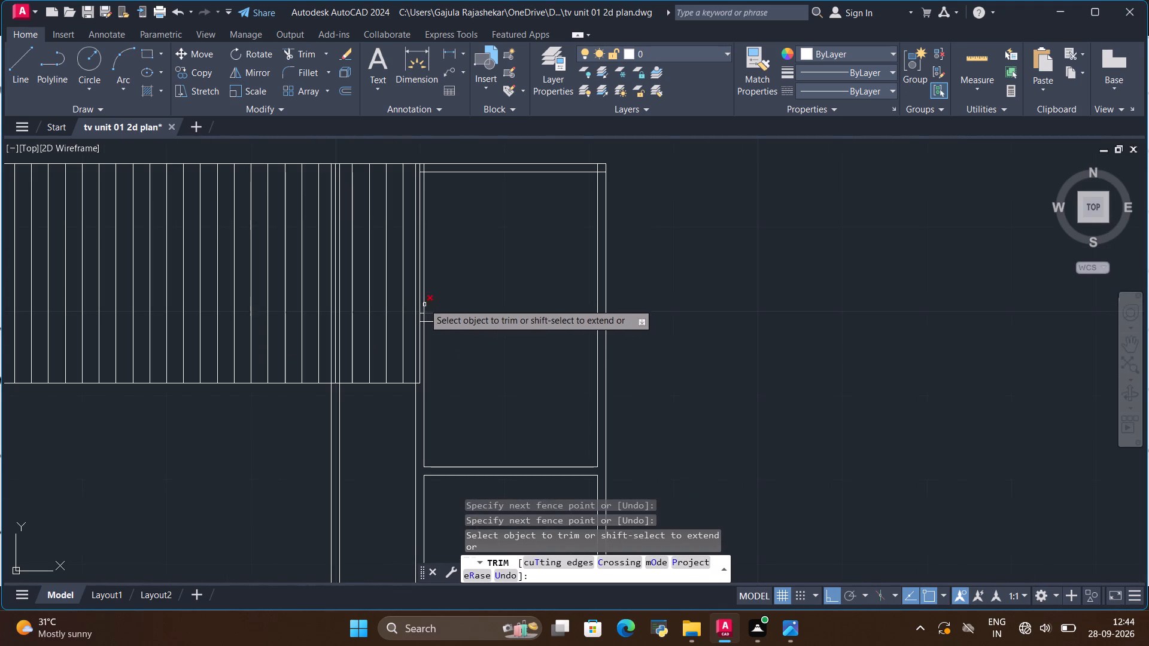
pyautogui.scroll(3, 421, 297)
pyautogui.scroll(2, 403, 409)
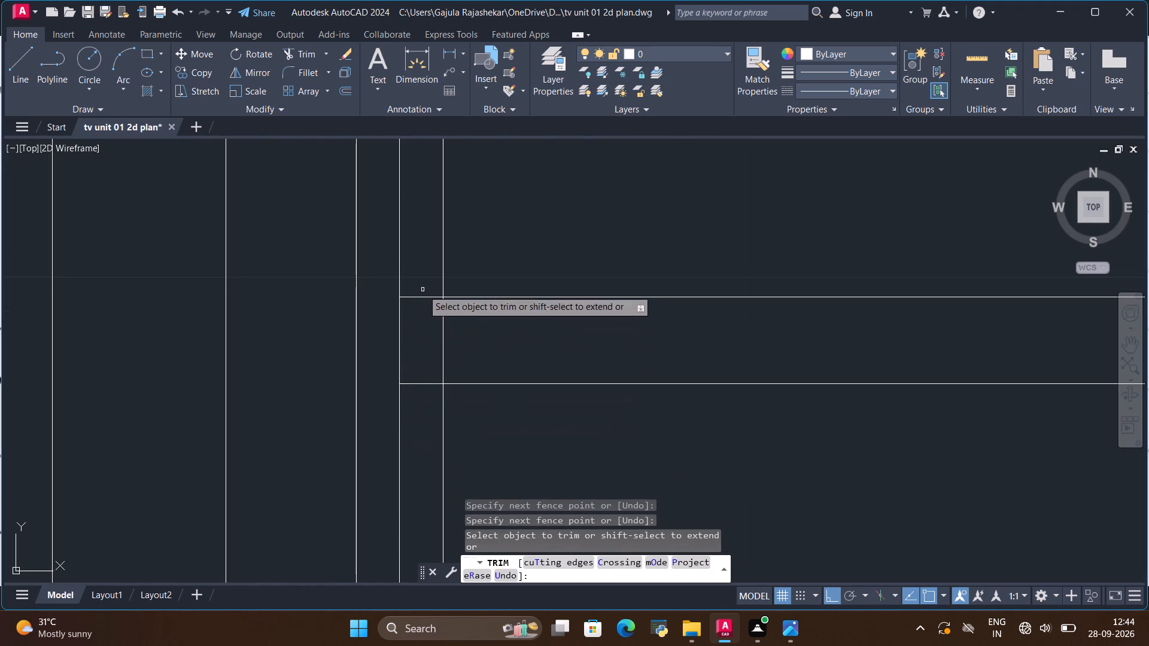
pyautogui.moveTo(423, 280); pyautogui.dragTo(412, 309)
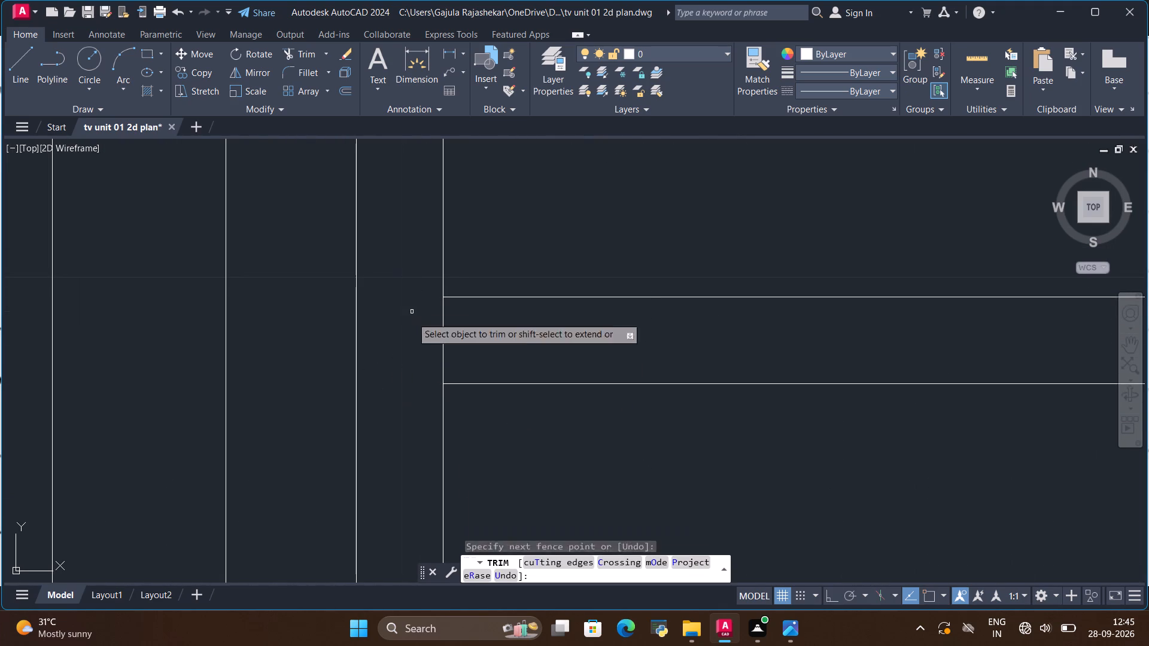
# Trim the shelf column's two top corners, removing the top panel's line ends and the side panels' inner line ends beyond the junctions.
pyautogui.scroll(-6, 426, 394)
pyautogui.scroll(3, 412, 289)
pyautogui.scroll(1, 448, 352)
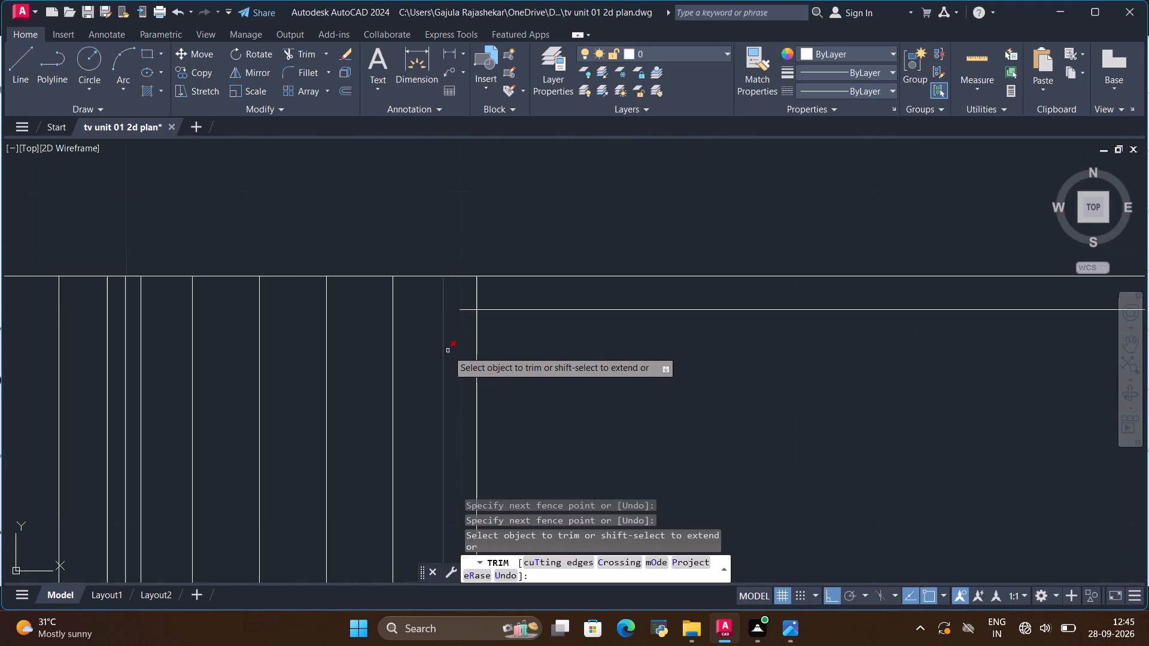
pyautogui.scroll(3, 460, 302)
pyautogui.moveTo(537, 267); pyautogui.dragTo(466, 381)
pyautogui.scroll(-2, 353, 333)
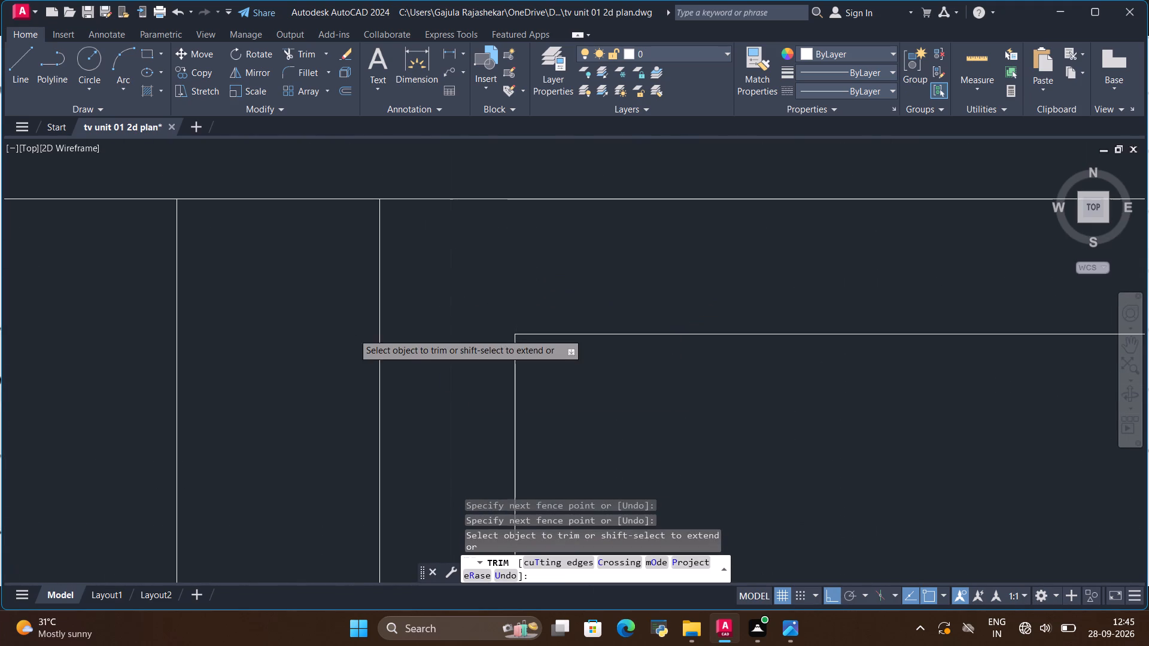
pyautogui.scroll(-5, 353, 333)
pyautogui.scroll(5, 525, 328)
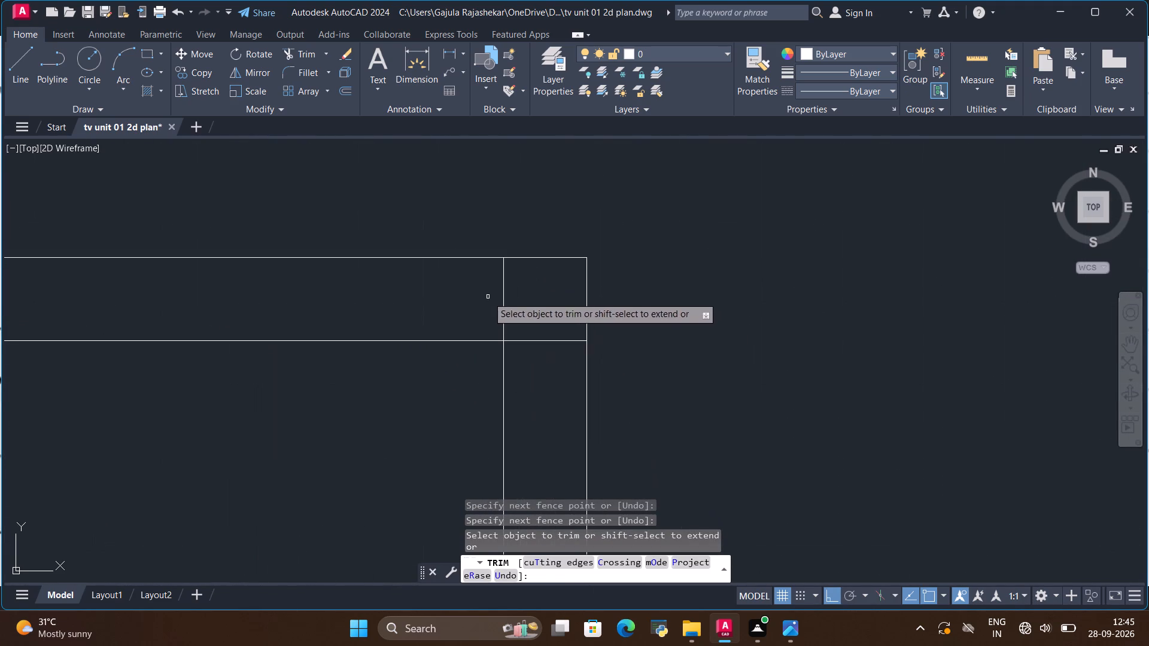
pyautogui.moveTo(491, 297); pyautogui.dragTo(557, 397)
# Trim the left panel's inner line where it crosses the highest shelf's thickness.
pyautogui.scroll(-10, 573, 318)
pyautogui.scroll(3, 521, 377)
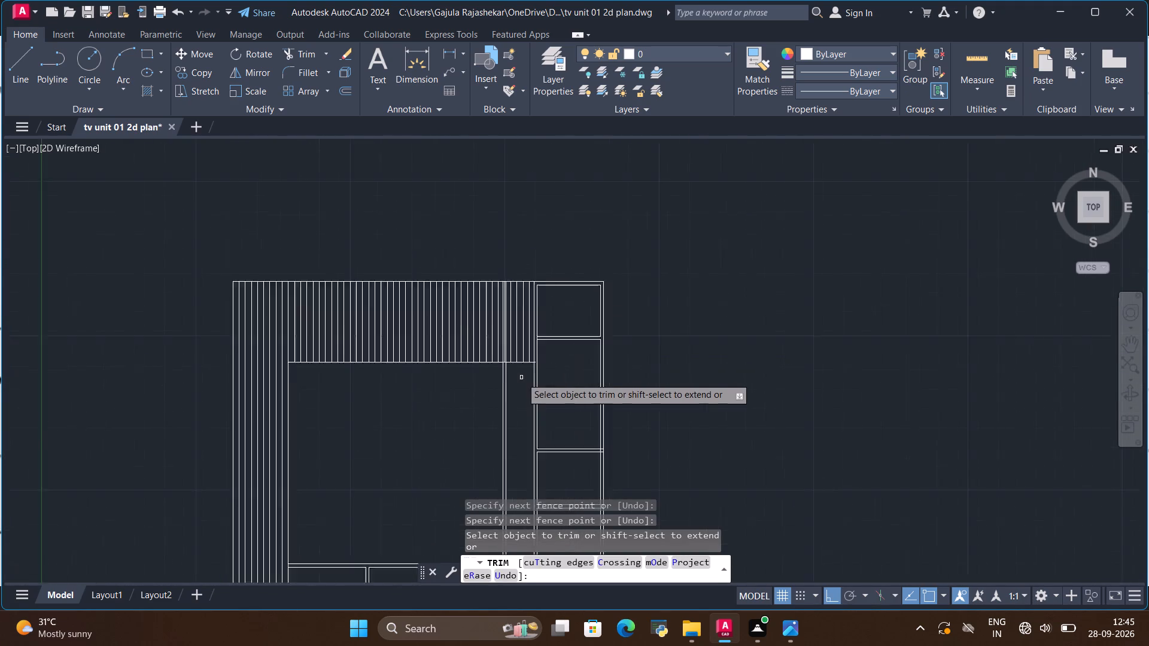
pyautogui.scroll(4, 553, 279)
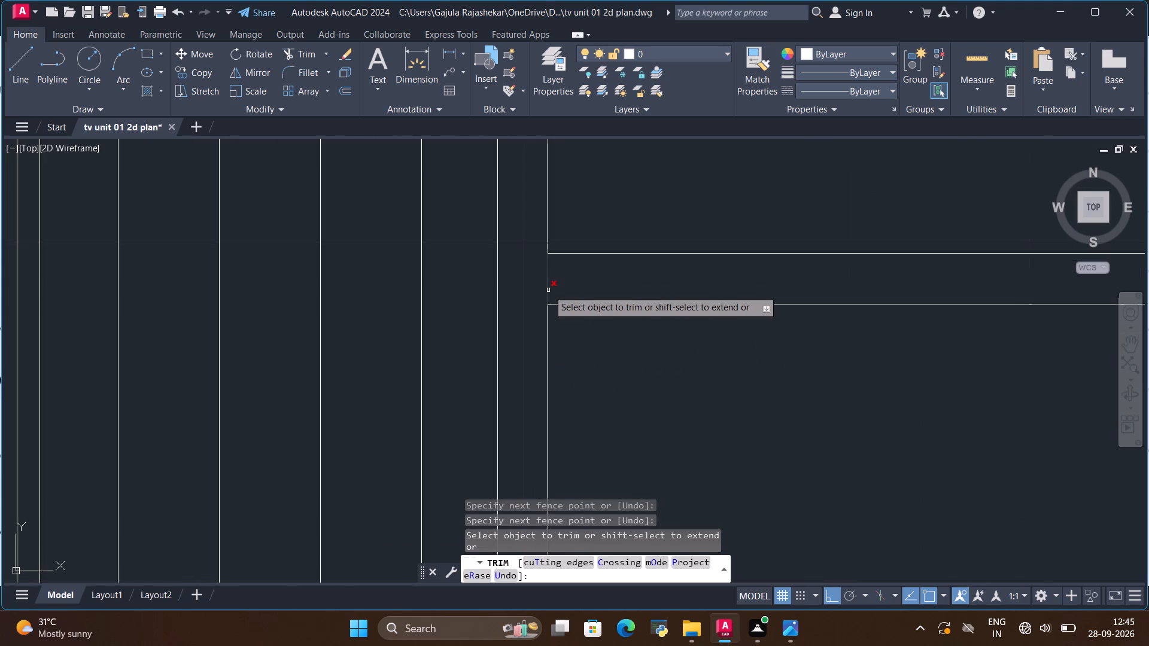
pyautogui.scroll(-2, 548, 290)
pyautogui.scroll(3, 550, 289)
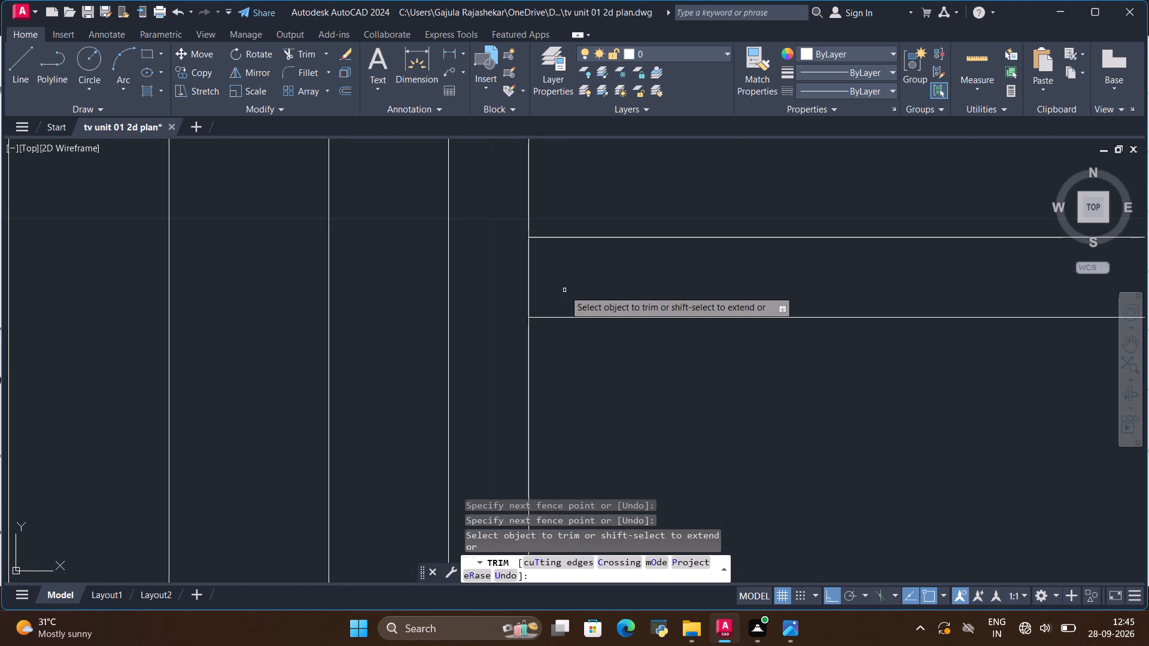
pyautogui.moveTo(565, 288); pyautogui.dragTo(522, 288)
pyautogui.scroll(-3, 545, 284)
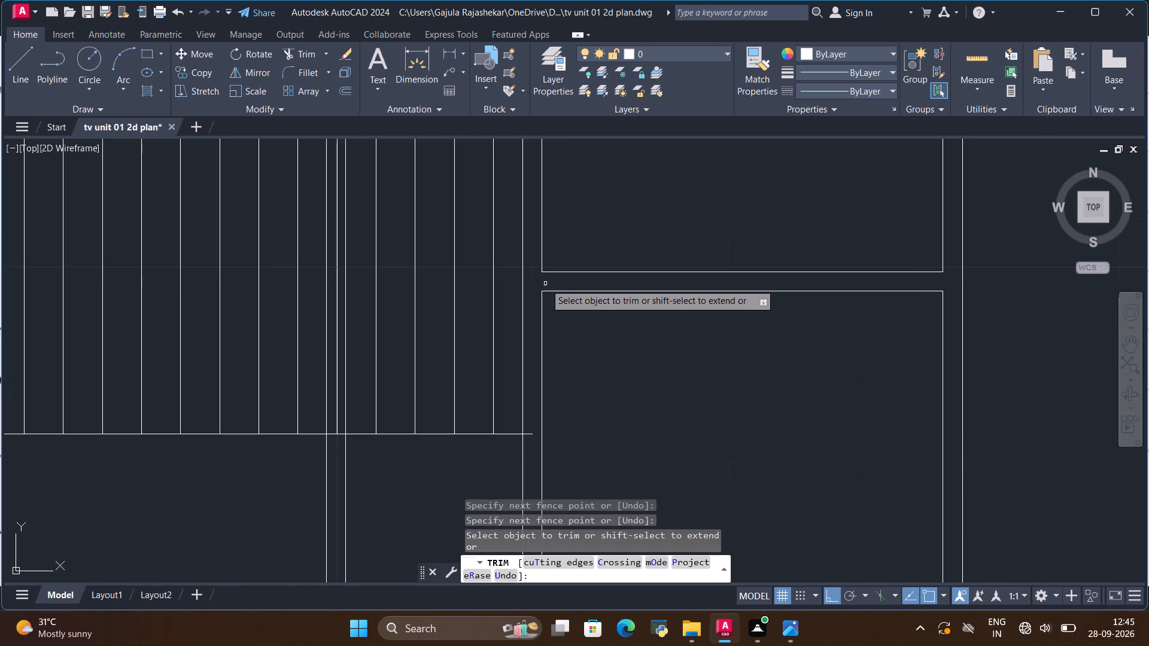
# Trim the end of the striped panel's bottom line that projects into the shelf column's left panel.
pyautogui.scroll(3, 542, 449)
pyautogui.scroll(1, 497, 423)
pyautogui.moveTo(468, 356); pyautogui.dragTo(482, 426)
pyautogui.scroll(-4, 522, 410)
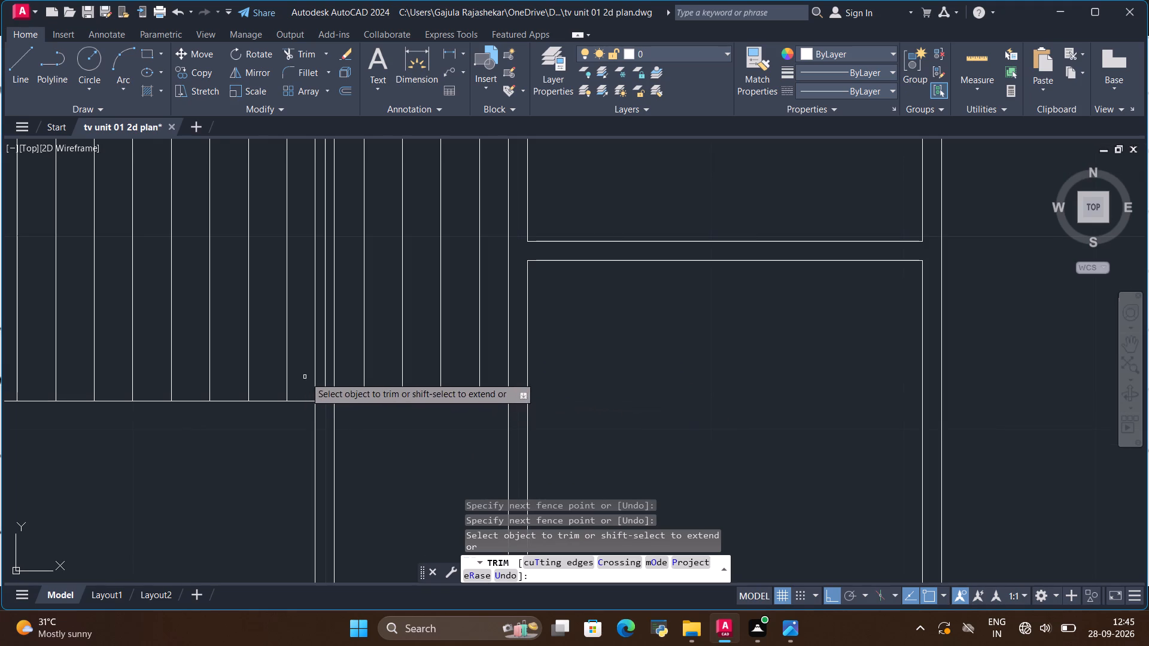
# Trim the lines of the vertical panel beside the TV opening where they run up through the striped top panel.
pyautogui.scroll(-4, 306, 377)
pyautogui.scroll(2, 308, 374)
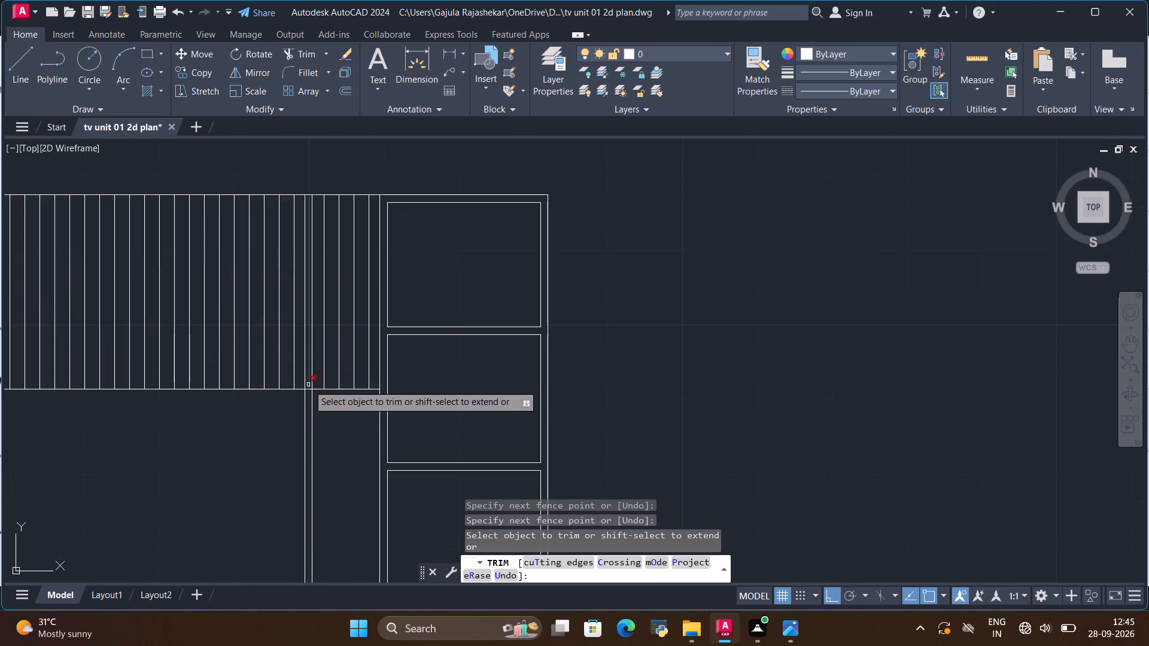
pyautogui.scroll(2, 308, 385)
pyautogui.scroll(-6, 388, 405)
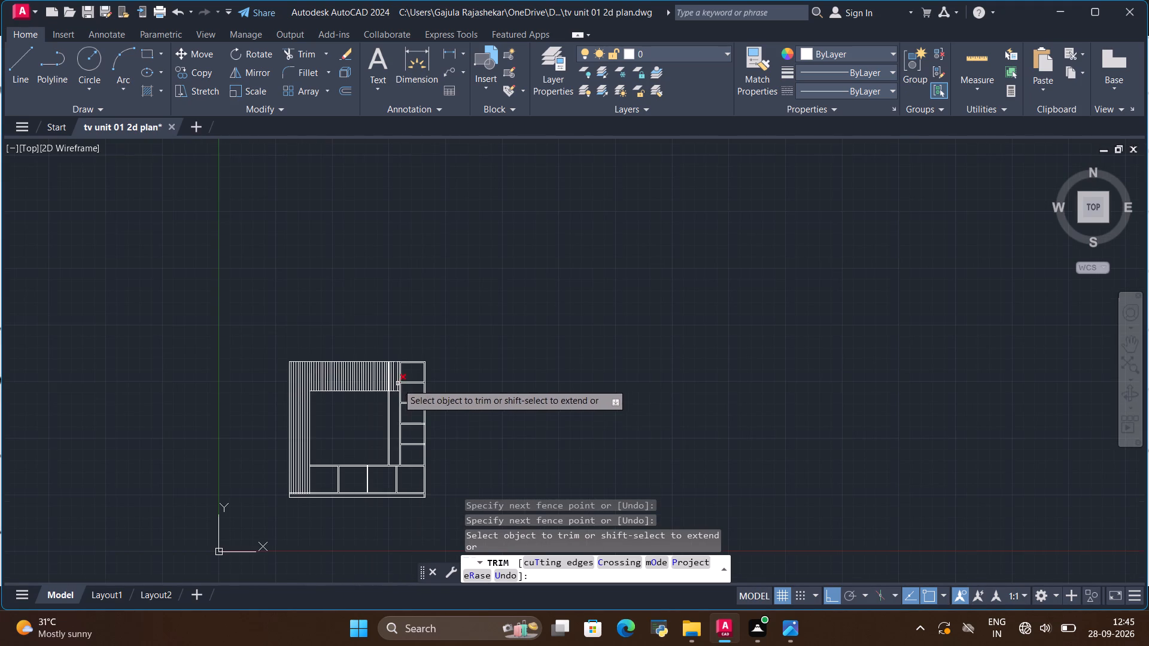
pyautogui.scroll(3, 389, 498)
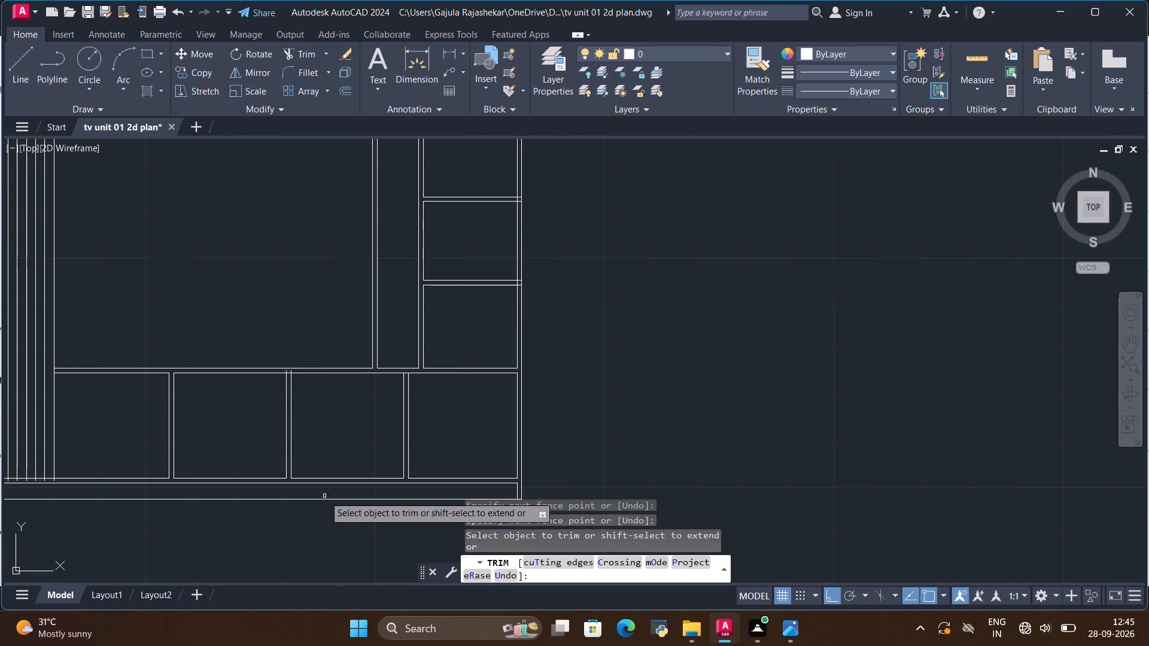
pyautogui.scroll(-1, 631, 373)
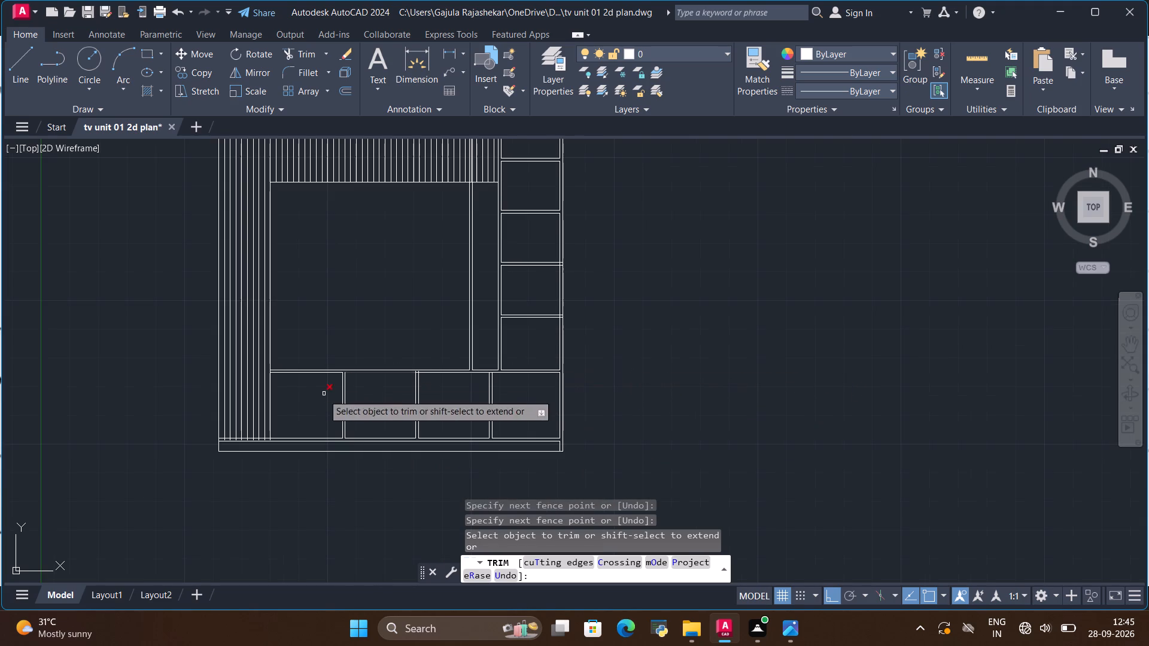
pyautogui.scroll(1, 411, 309)
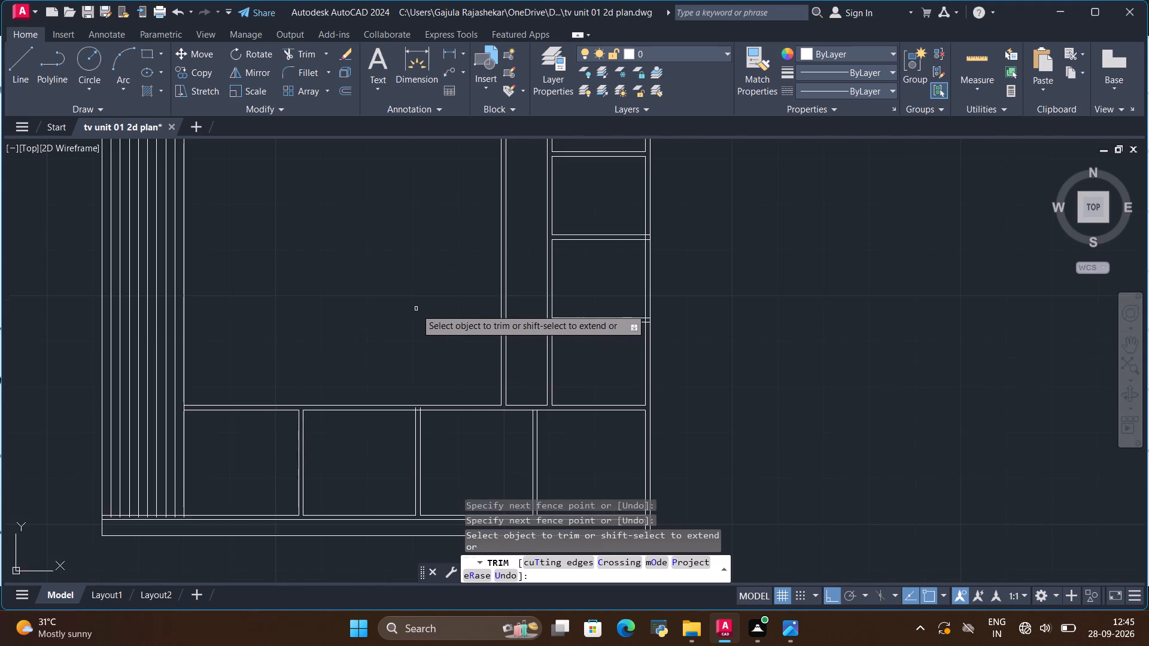
pyautogui.scroll(-2, 416, 309)
pyautogui.scroll(6, 451, 221)
pyautogui.scroll(2, 393, 306)
pyautogui.moveTo(406, 270); pyautogui.dragTo(379, 345)
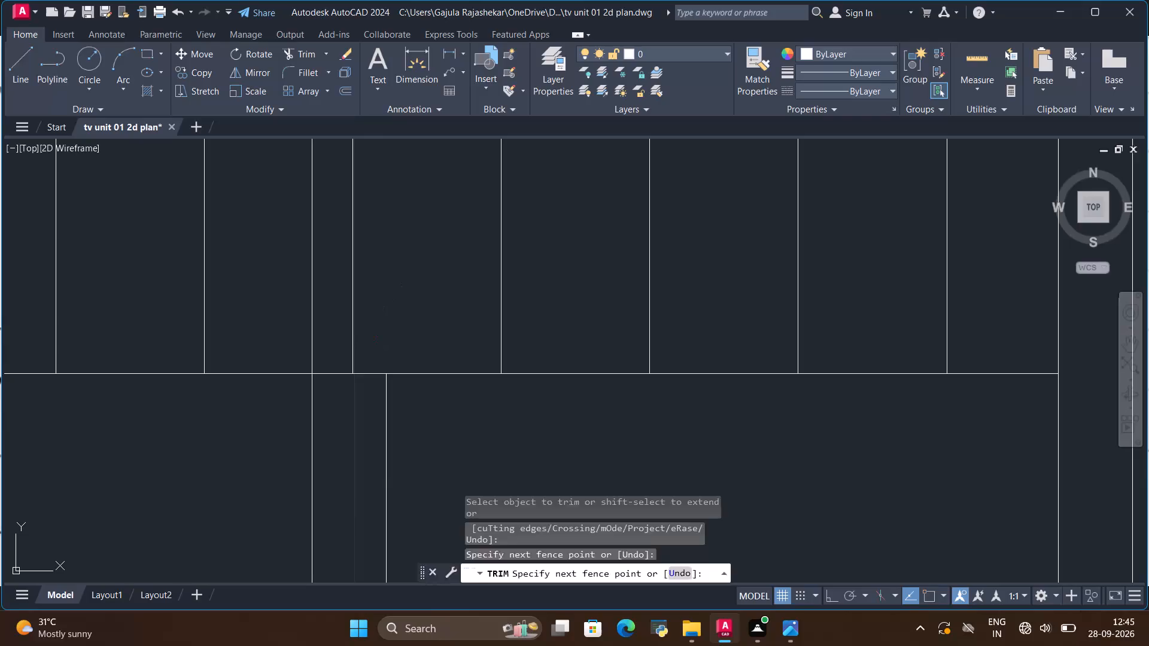
pyautogui.moveTo(321, 339); pyautogui.dragTo(302, 319)
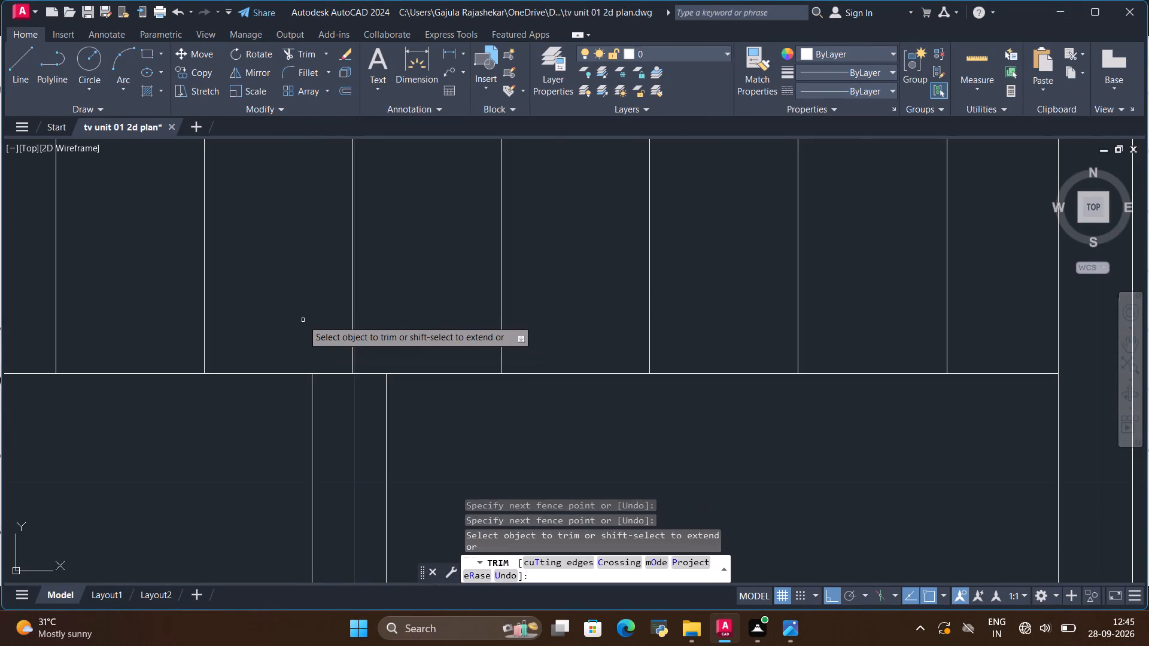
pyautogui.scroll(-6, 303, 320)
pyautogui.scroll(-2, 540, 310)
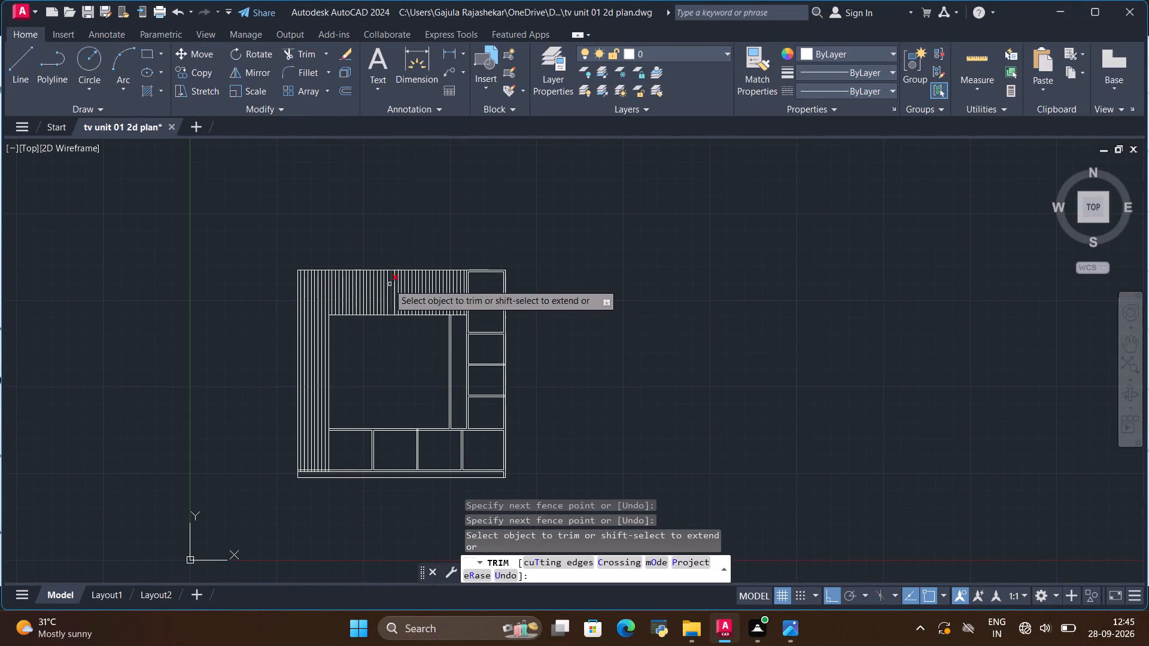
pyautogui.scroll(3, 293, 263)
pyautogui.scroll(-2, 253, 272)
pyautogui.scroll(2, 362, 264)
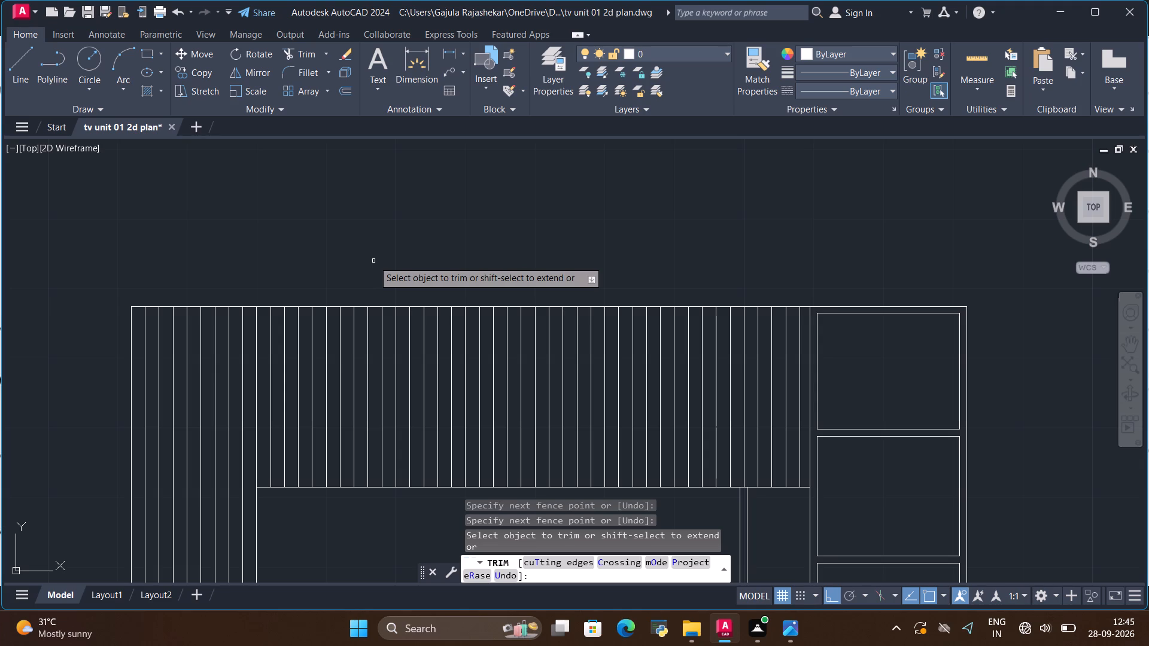
# Trim the lower ends of all the left striped panel's vertical lines that project past the base panel's upper line.
pyautogui.scroll(-3, 415, 255)
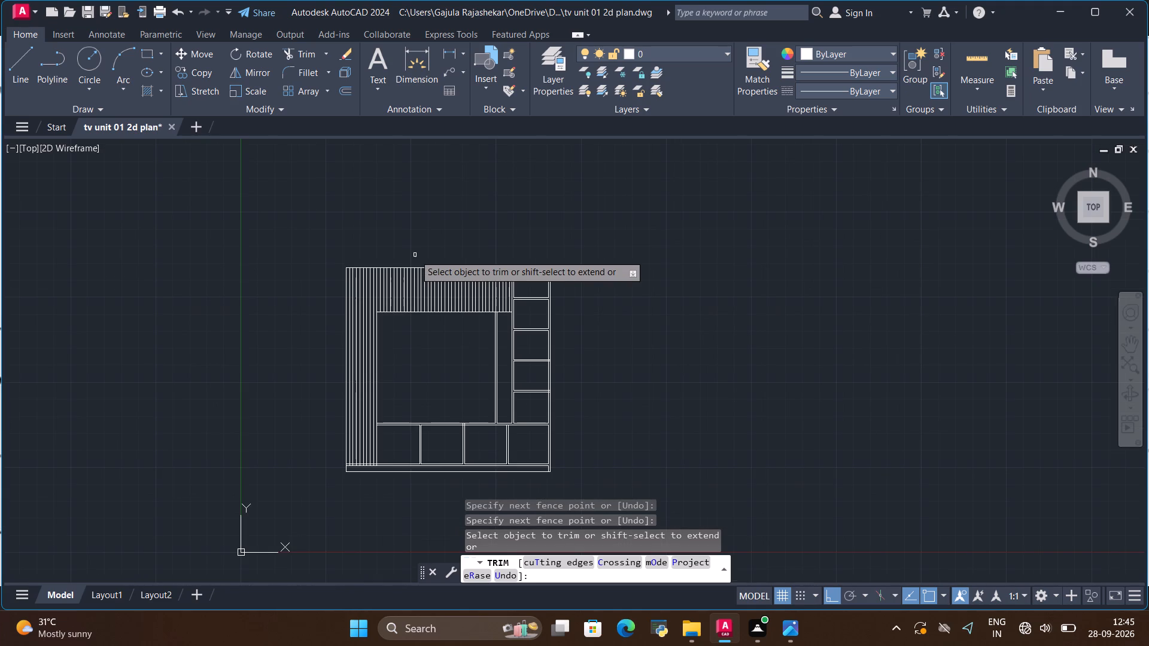
pyautogui.scroll(2, 592, 295)
pyautogui.scroll(-2, 592, 295)
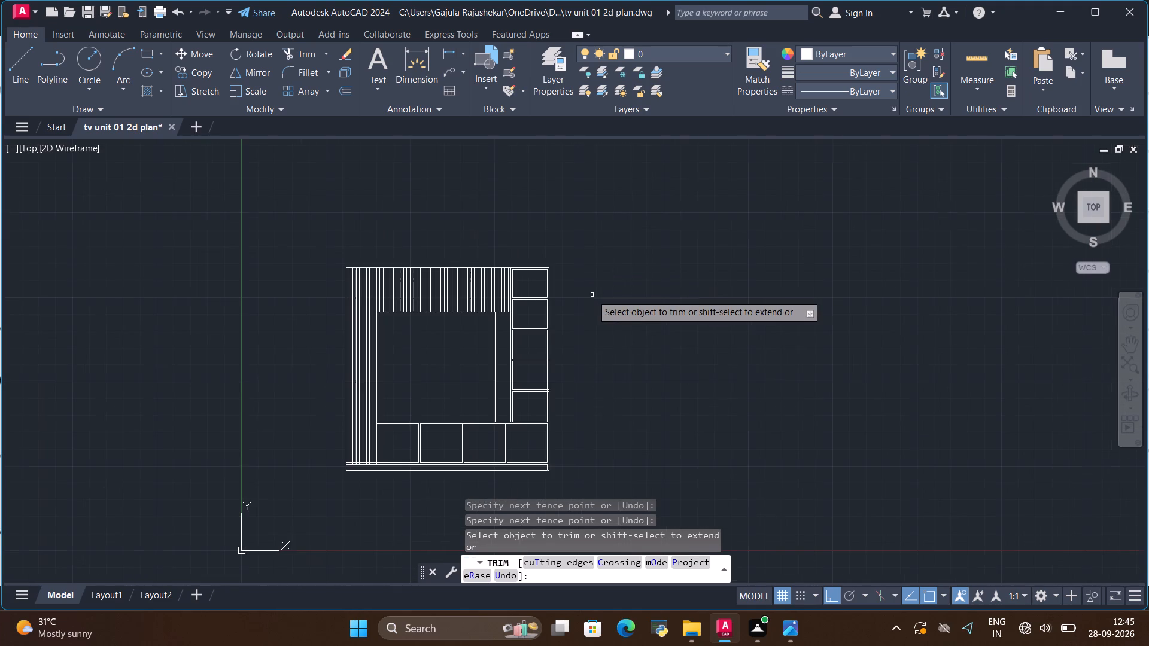
pyautogui.scroll(3, 346, 452)
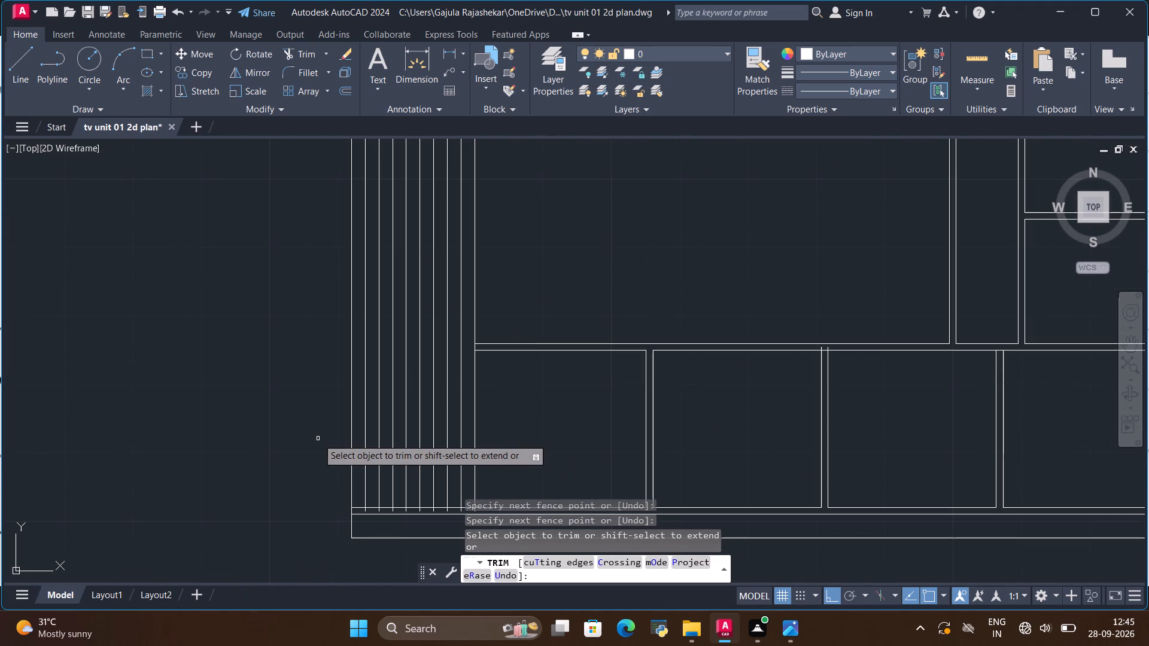
pyautogui.scroll(3, 370, 534)
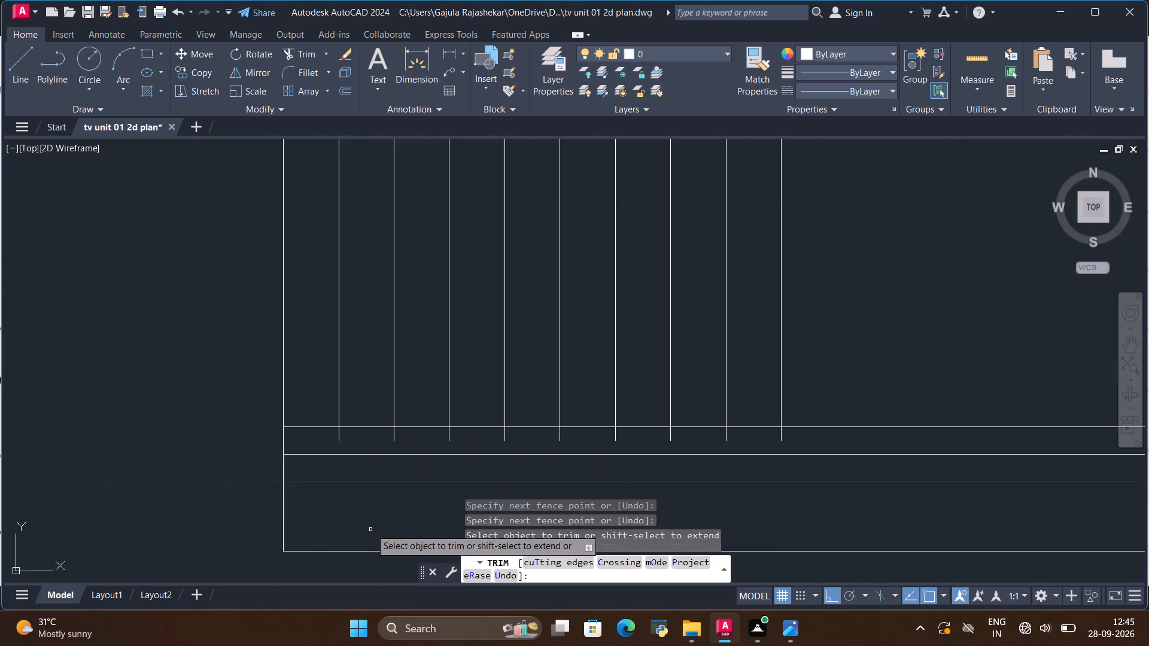
pyautogui.scroll(2, 370, 524)
pyautogui.moveTo(262, 309); pyautogui.dragTo(381, 312)
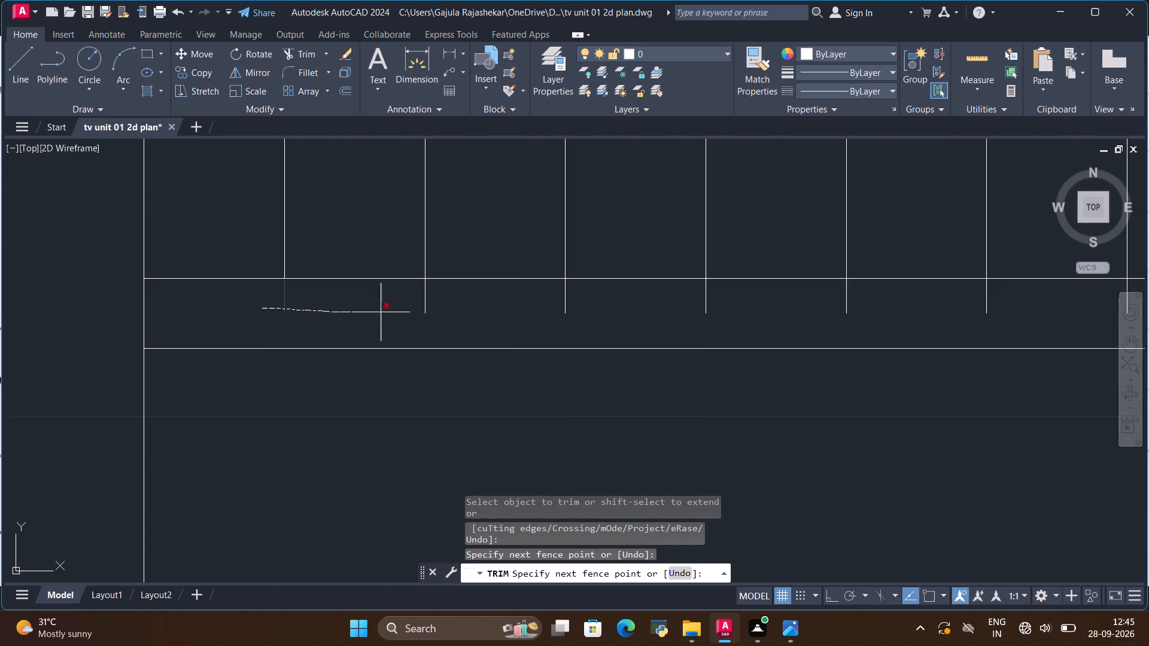
pyautogui.moveTo(381, 312); pyautogui.dragTo(875, 306)
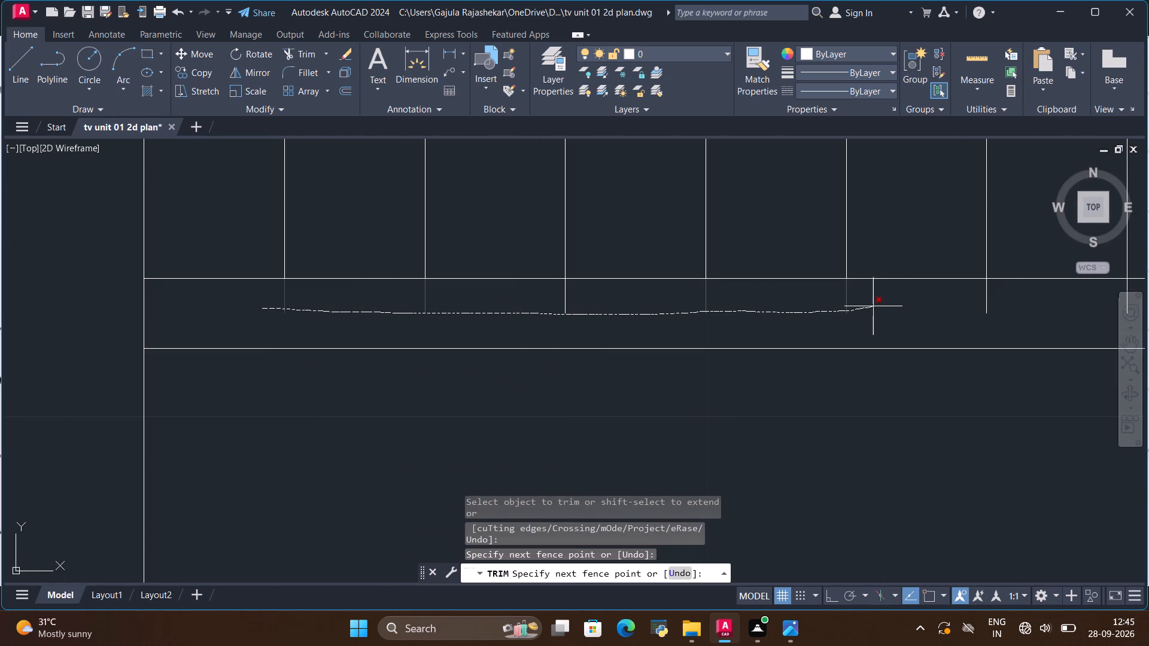
pyautogui.moveTo(875, 306); pyautogui.dragTo(996, 300)
pyautogui.moveTo(624, 317); pyautogui.dragTo(589, 311)
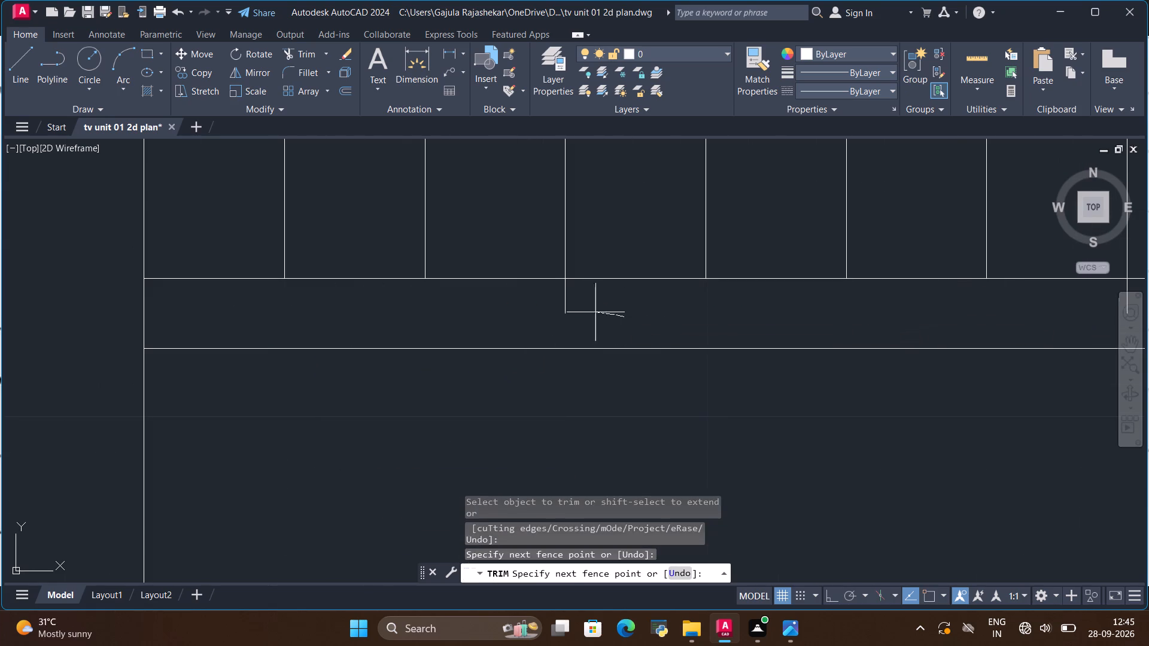
pyautogui.moveTo(589, 311); pyautogui.dragTo(528, 306)
pyautogui.scroll(-2, 405, 332)
pyautogui.scroll(1, 725, 321)
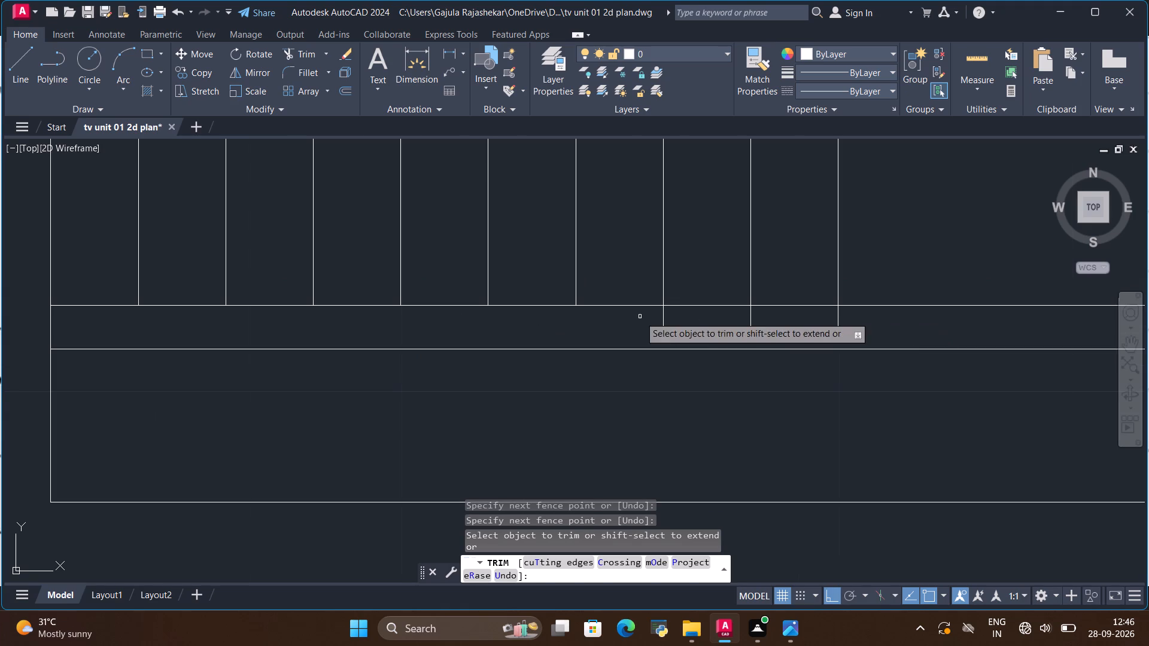
pyautogui.moveTo(640, 316); pyautogui.dragTo(874, 327)
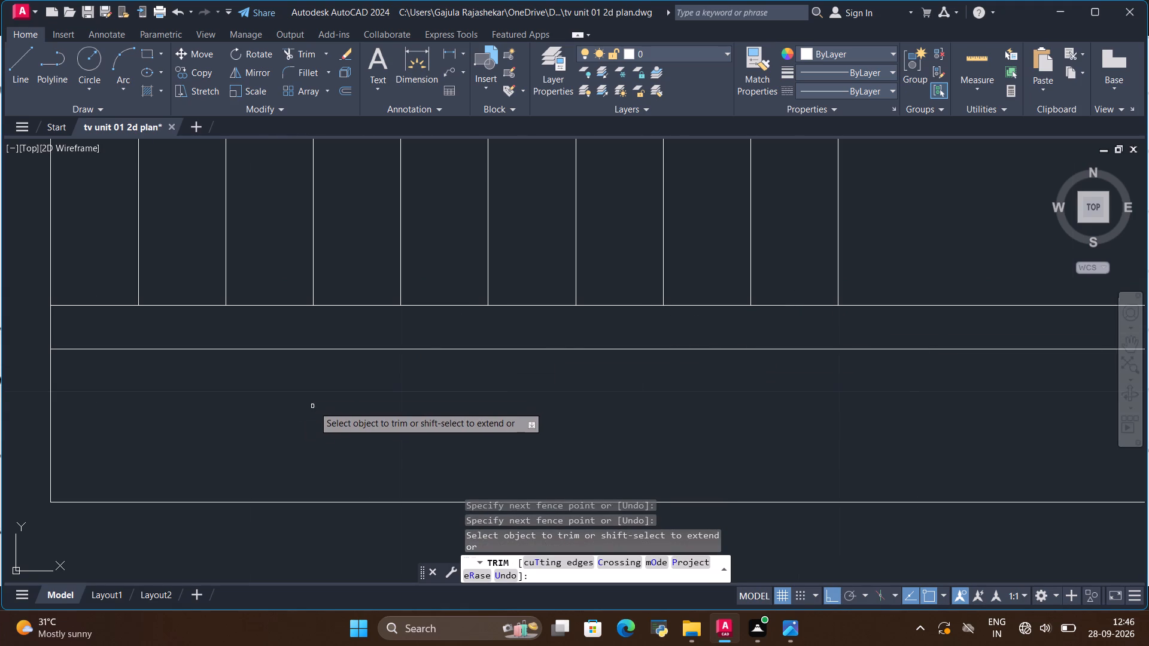
pyautogui.scroll(-5, 315, 405)
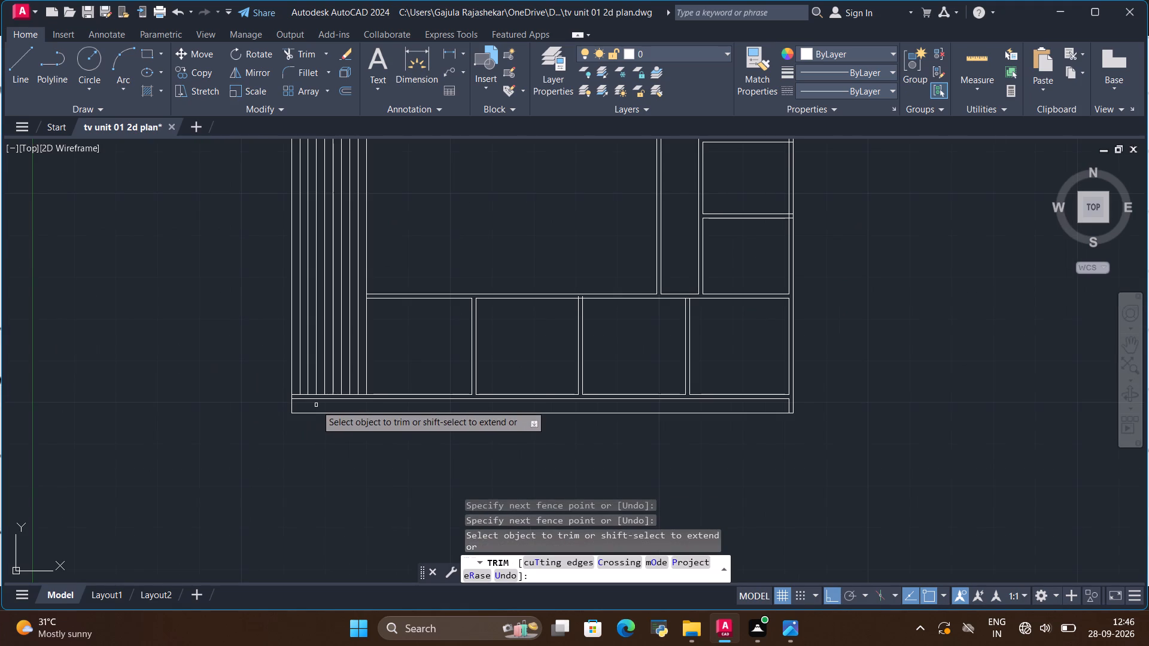
pyautogui.press('Escape')
# Save the drawing.
pyautogui.hotkey('ctrl', 's')
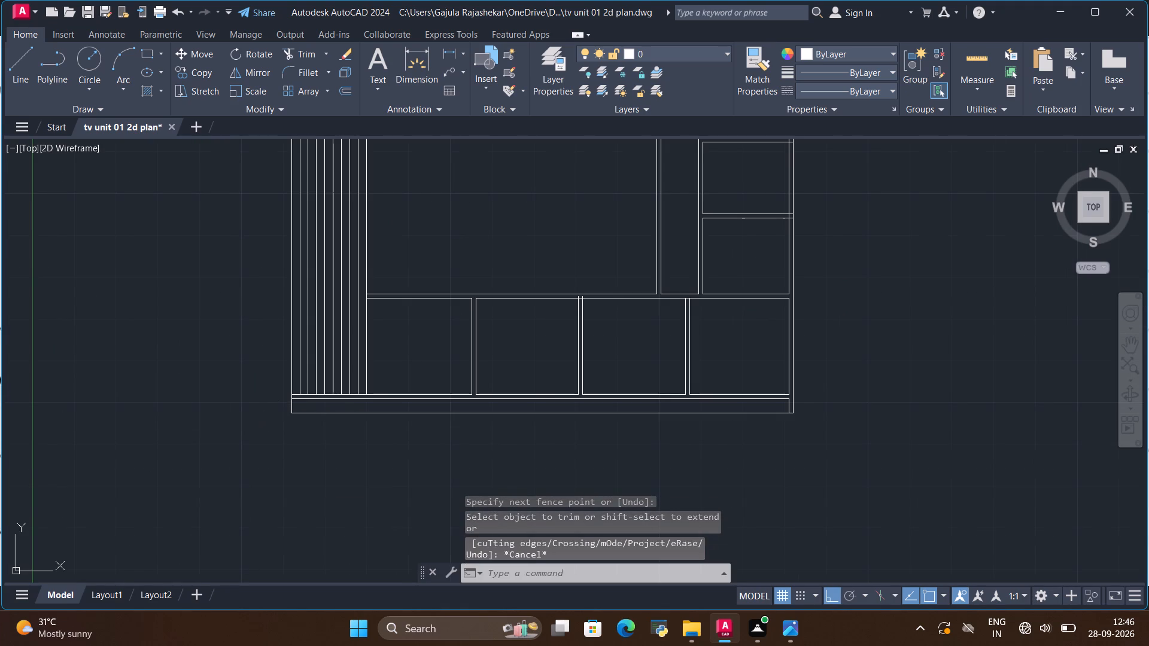
pyautogui.scroll(-3, 135, 390)
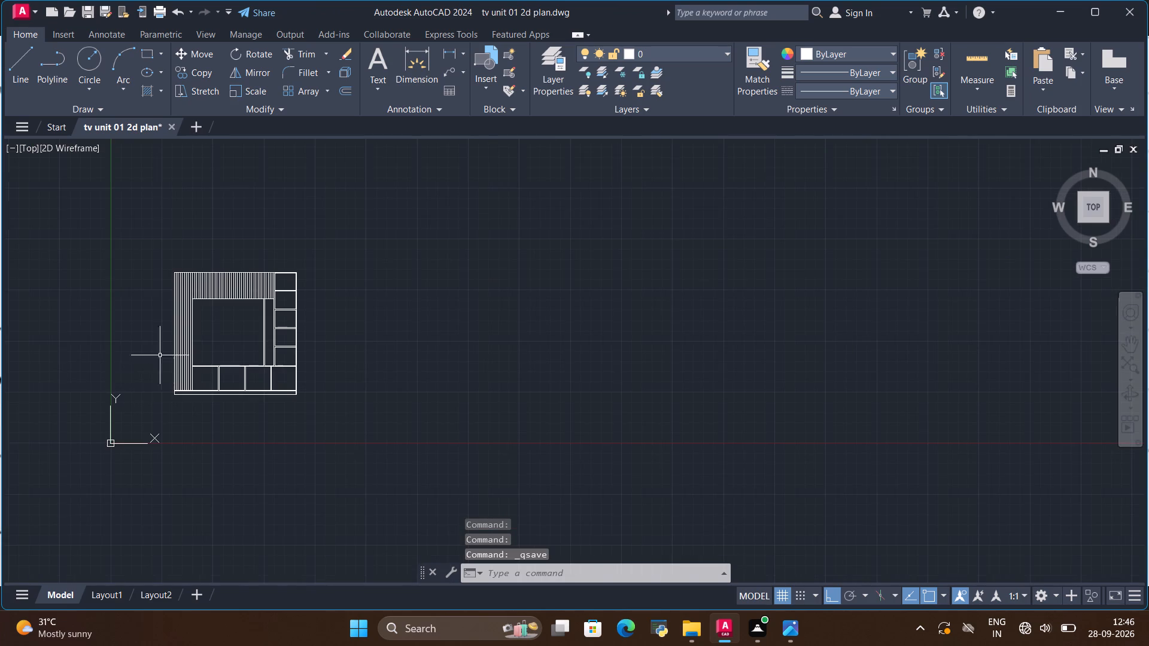
pyautogui.scroll(2, 160, 354)
pyautogui.hotkey('ctrl', 'd')
pyautogui.hotkey('ctrl', 's')
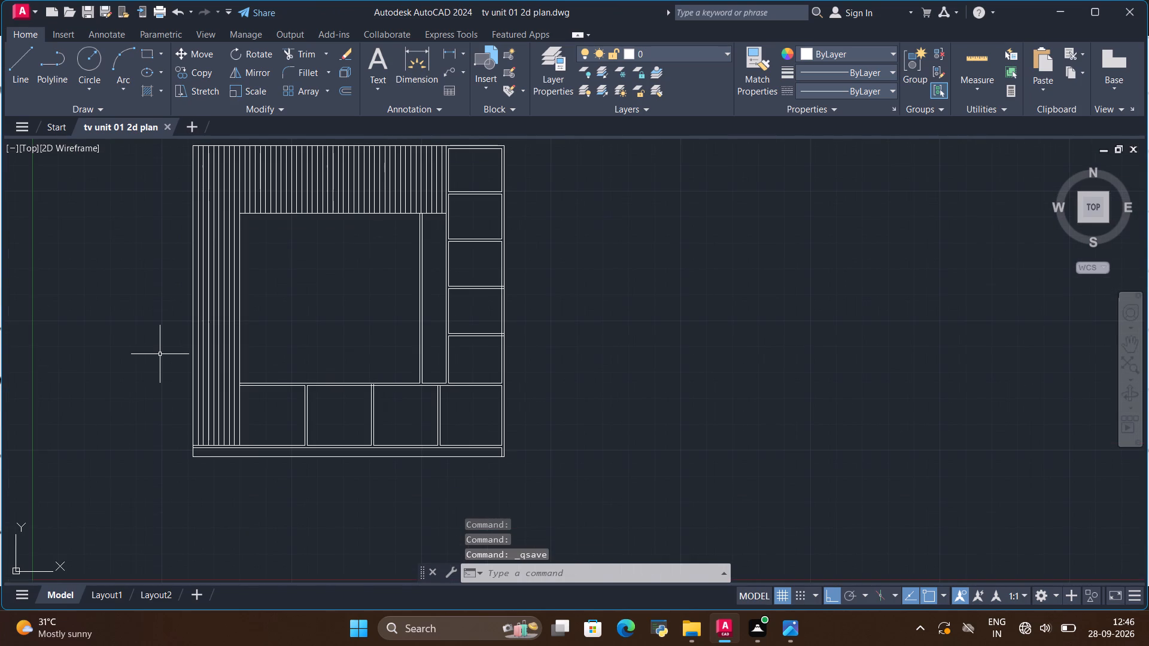
pyautogui.hotkey('ctrl', 's')
# Examine the whole elevation and the lower cabinet row for panels and junctions still to be completed.
pyautogui.scroll(2, 160, 354)
pyautogui.scroll(-1, 160, 354)
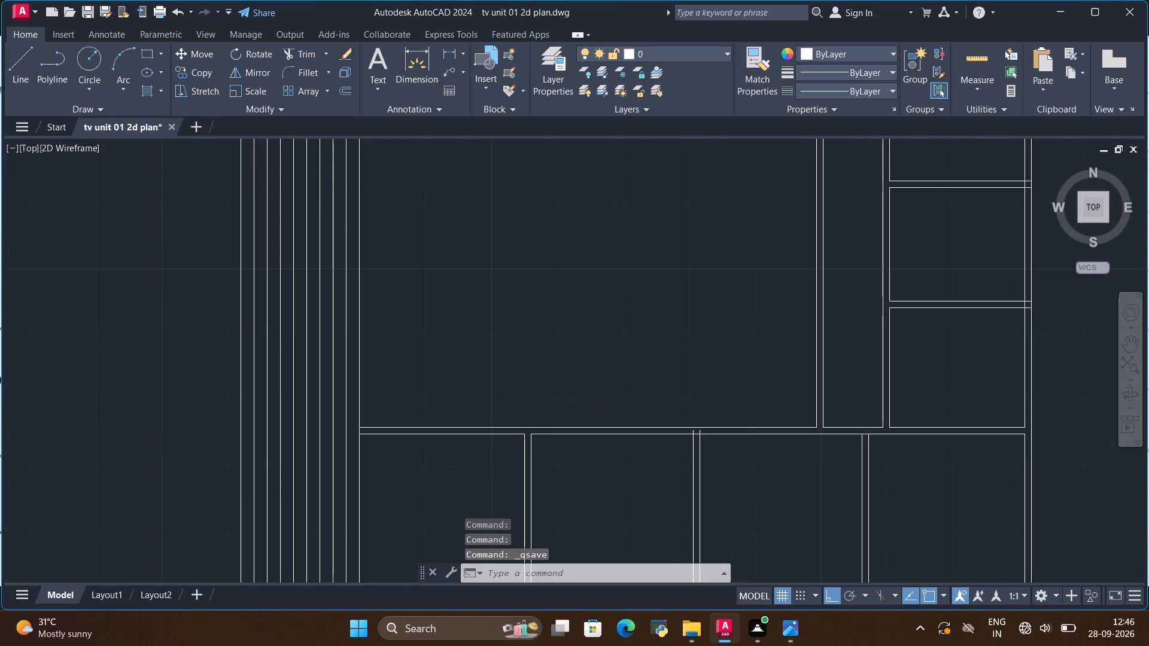
pyautogui.scroll(-2, 160, 354)
pyautogui.scroll(2, 165, 258)
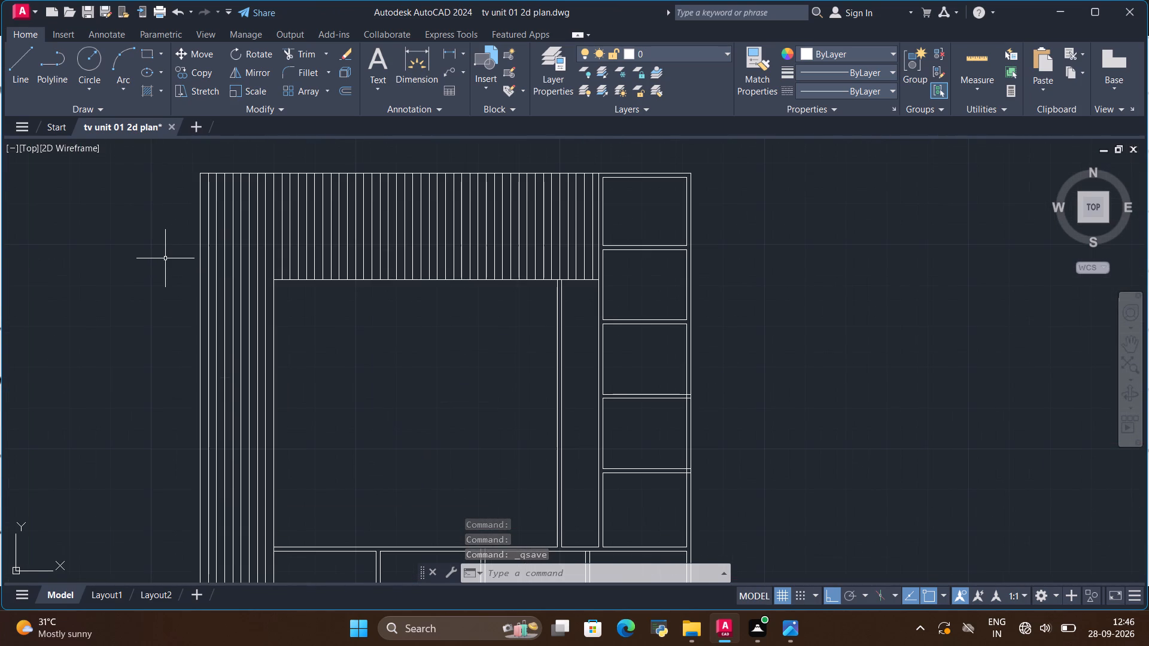
pyautogui.scroll(-1, 170, 261)
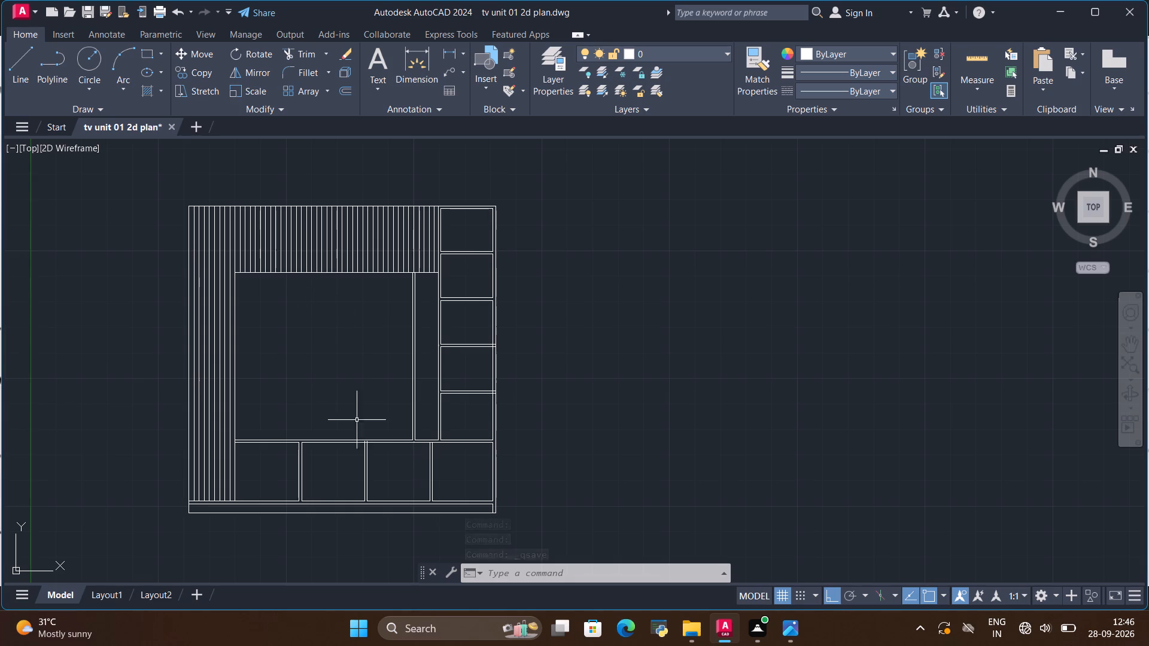
pyautogui.scroll(2, 432, 477)
pyautogui.scroll(-1, 452, 423)
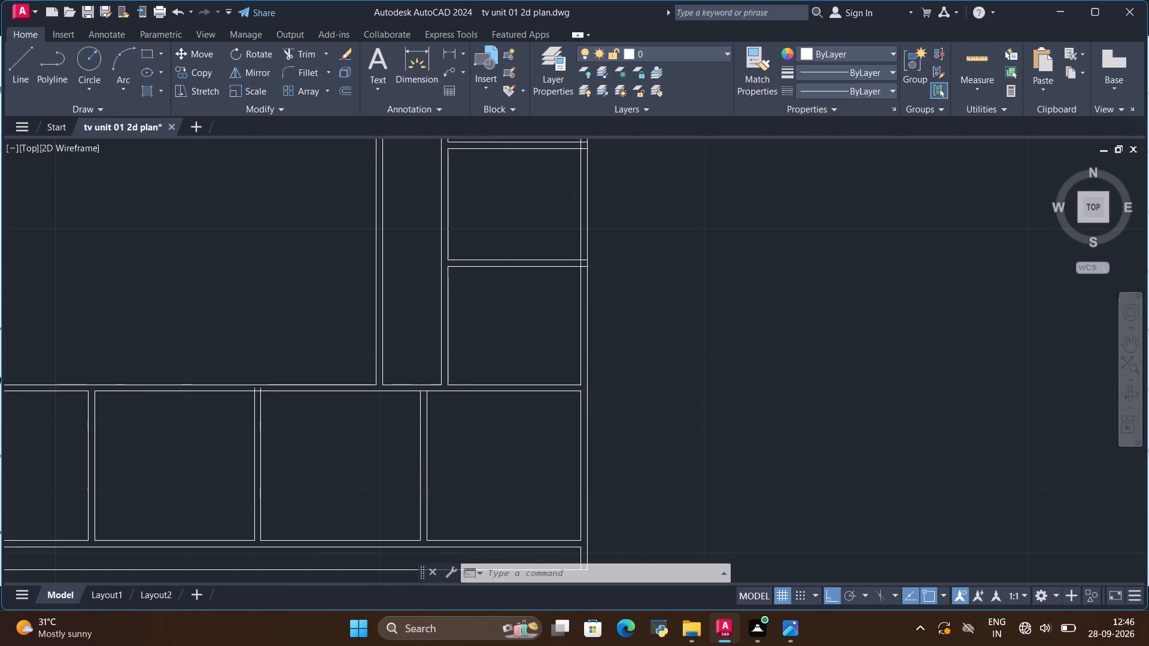
pyautogui.scroll(2, 58, 484)
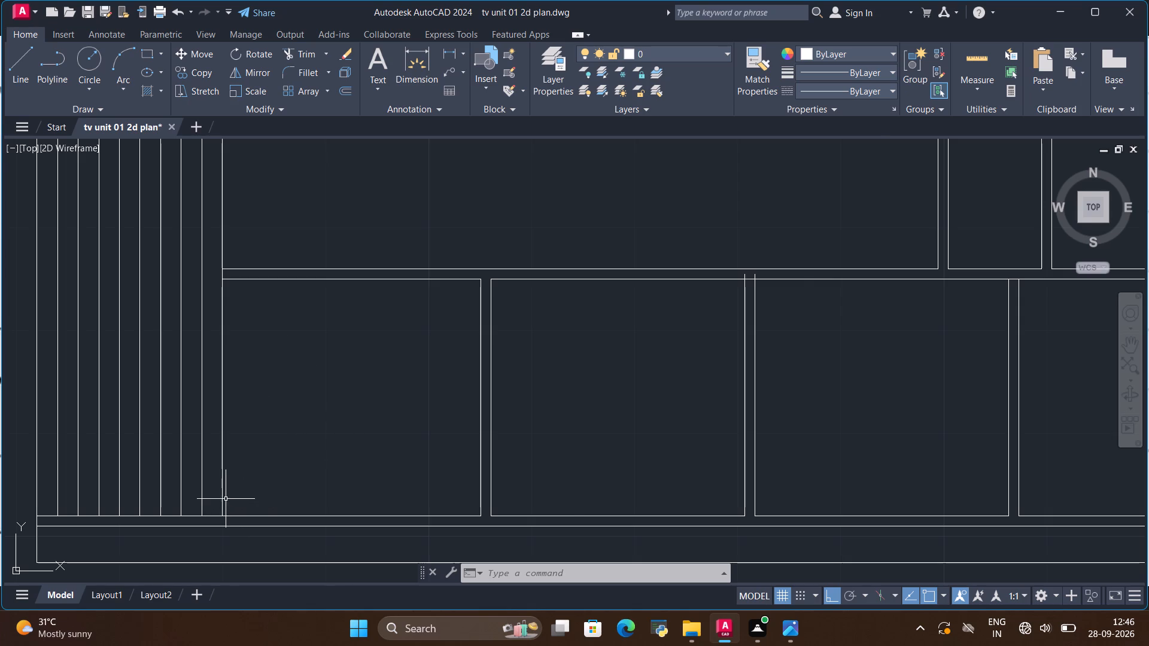
# Copy the first vertical partition's two lines in the lower cabinet row about 2'-1" left, against the striped panel's edge.
pyautogui.scroll(-1, 226, 497)
pyautogui.scroll(1, 359, 437)
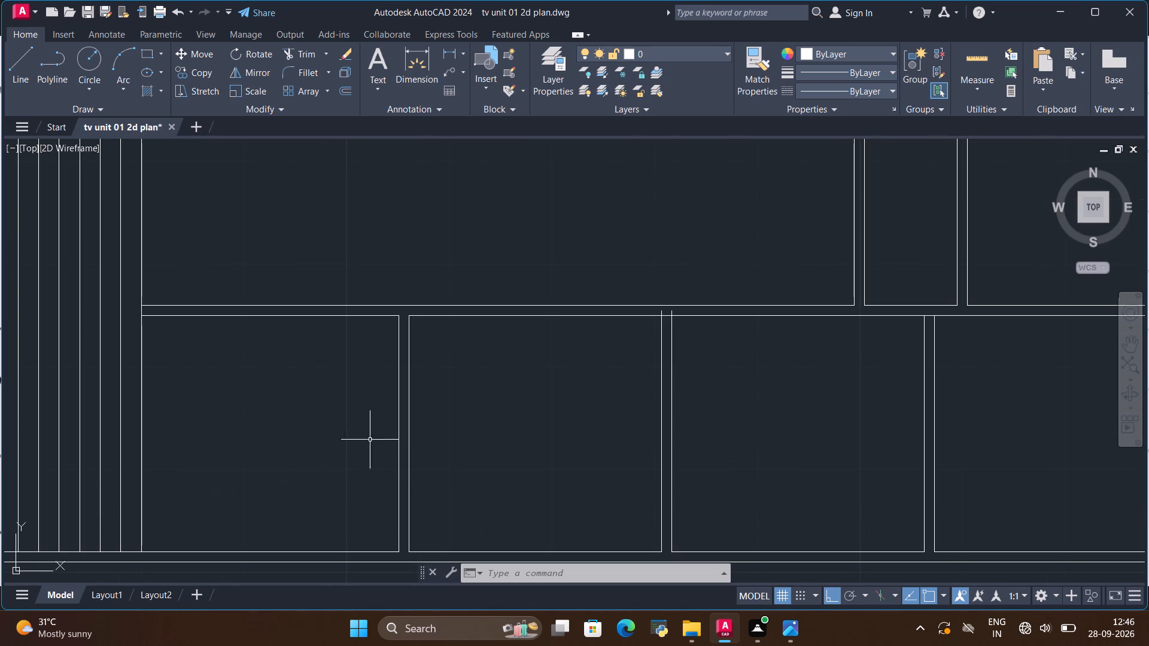
pyautogui.click(398, 445)
pyautogui.click(412, 454)
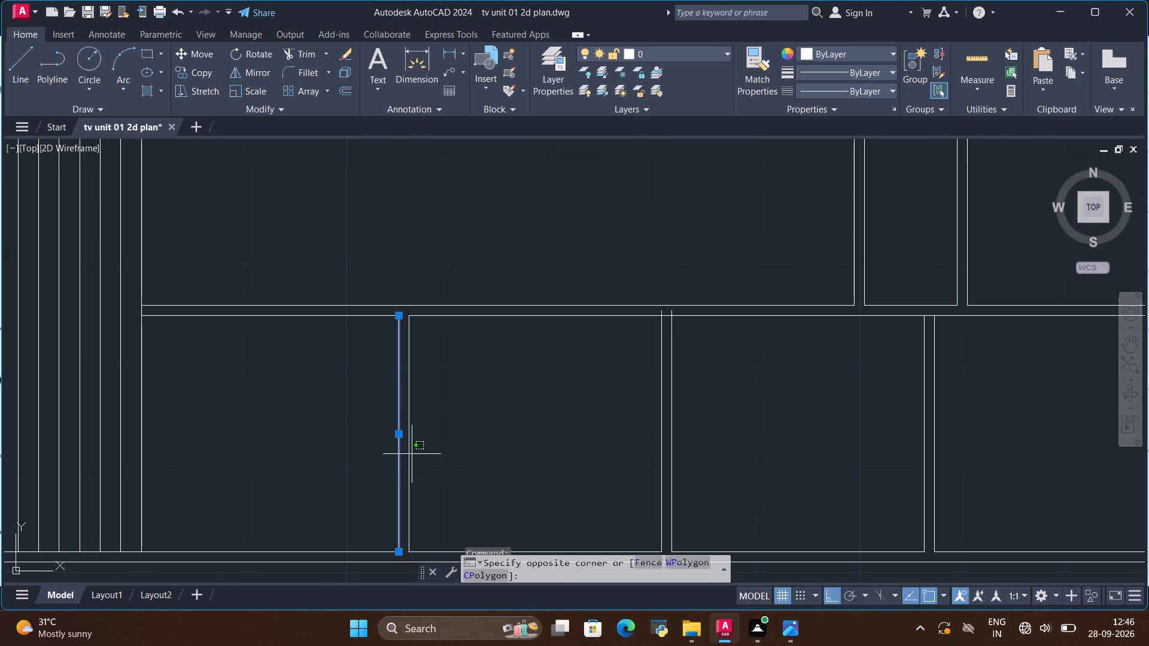
pyautogui.click(411, 456)
pyautogui.click(411, 457)
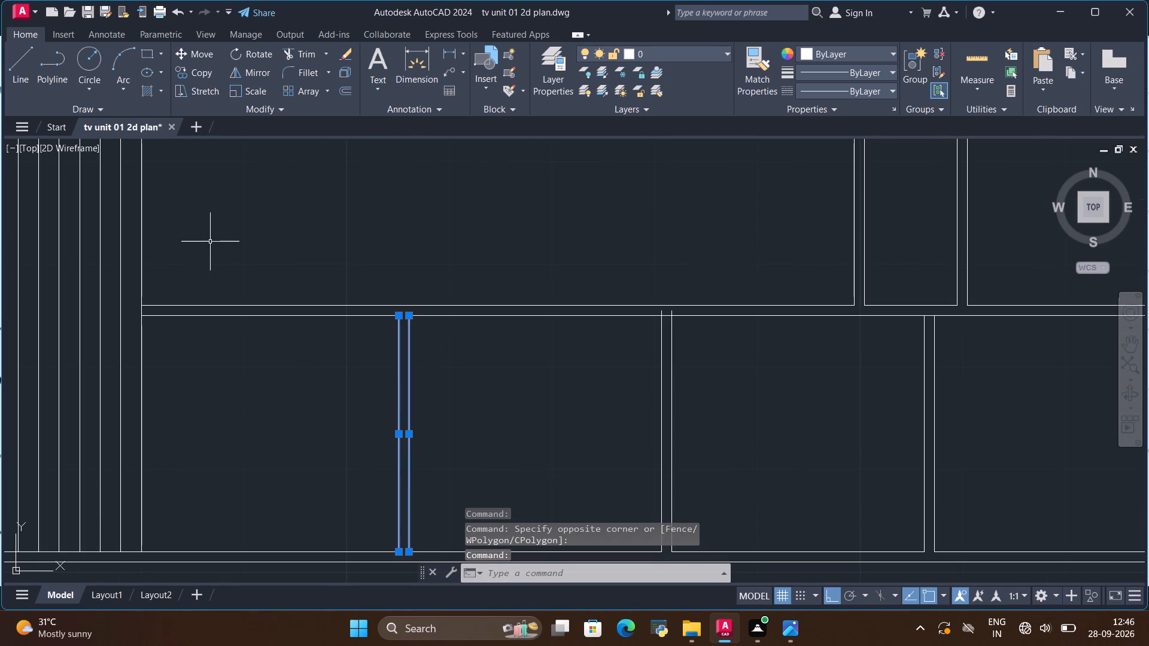
pyautogui.click(193, 72)
pyautogui.scroll(1, 369, 568)
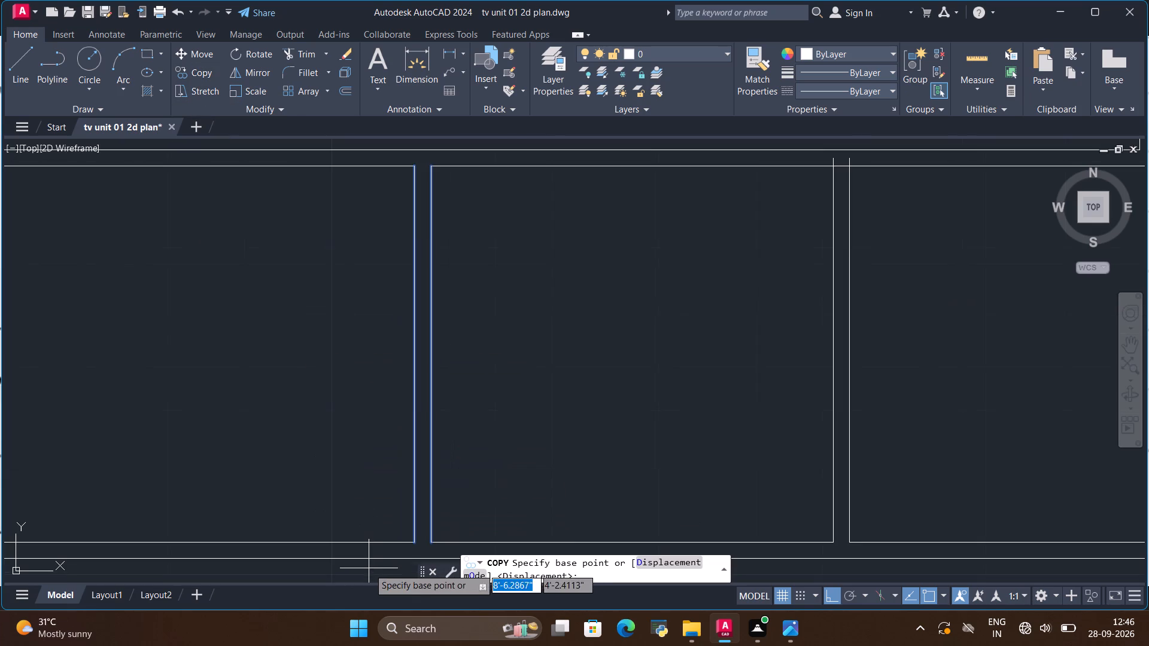
pyautogui.click(412, 541)
pyautogui.scroll(-1, 359, 462)
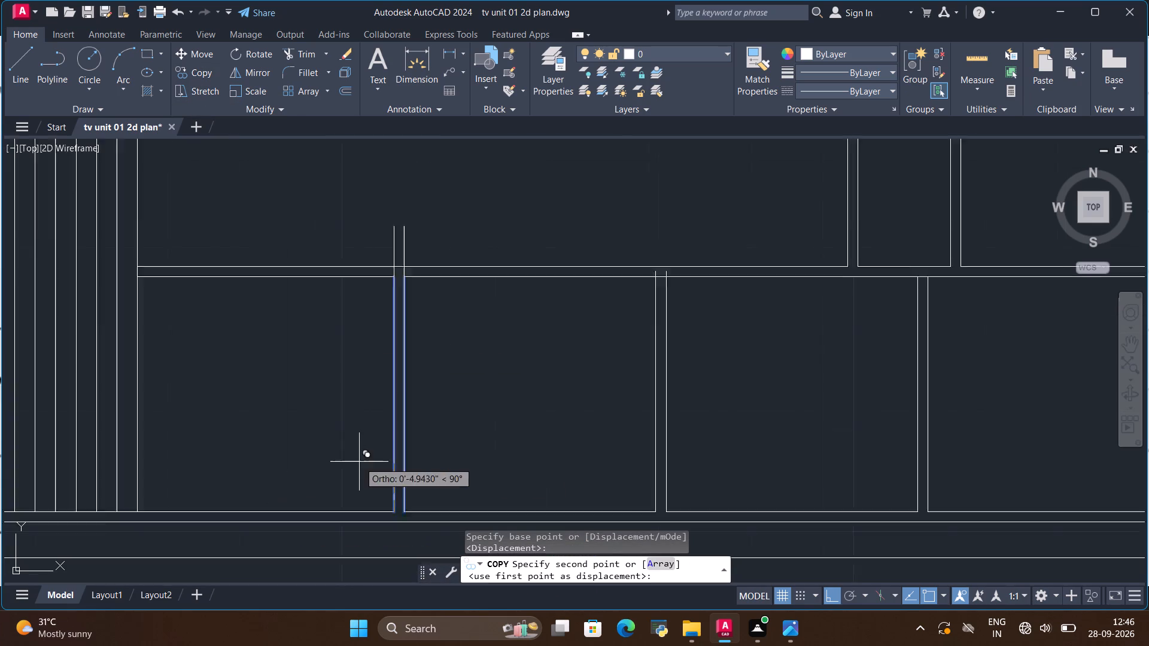
pyautogui.scroll(-1, 359, 462)
pyautogui.scroll(6, 247, 512)
pyautogui.scroll(-2, 262, 462)
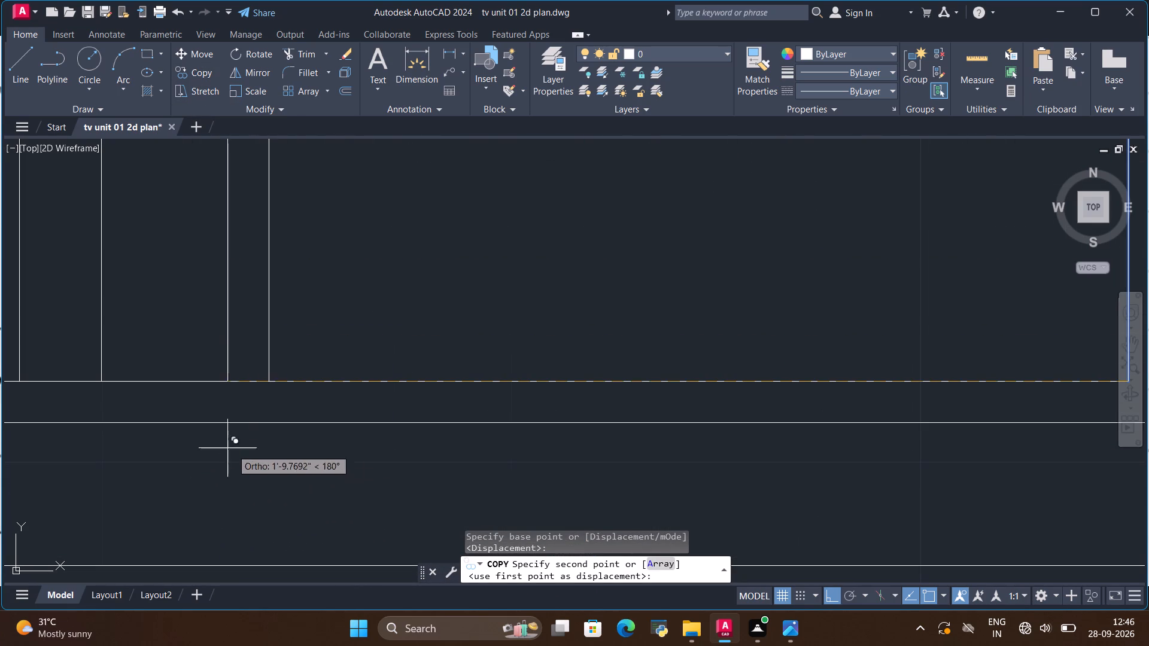
pyautogui.click(102, 432)
pyautogui.press('Escape')
# Examine how the copied partition aligns with the striped panel's edge line and the base panel.
pyautogui.scroll(-2, 268, 483)
pyautogui.scroll(1, 208, 369)
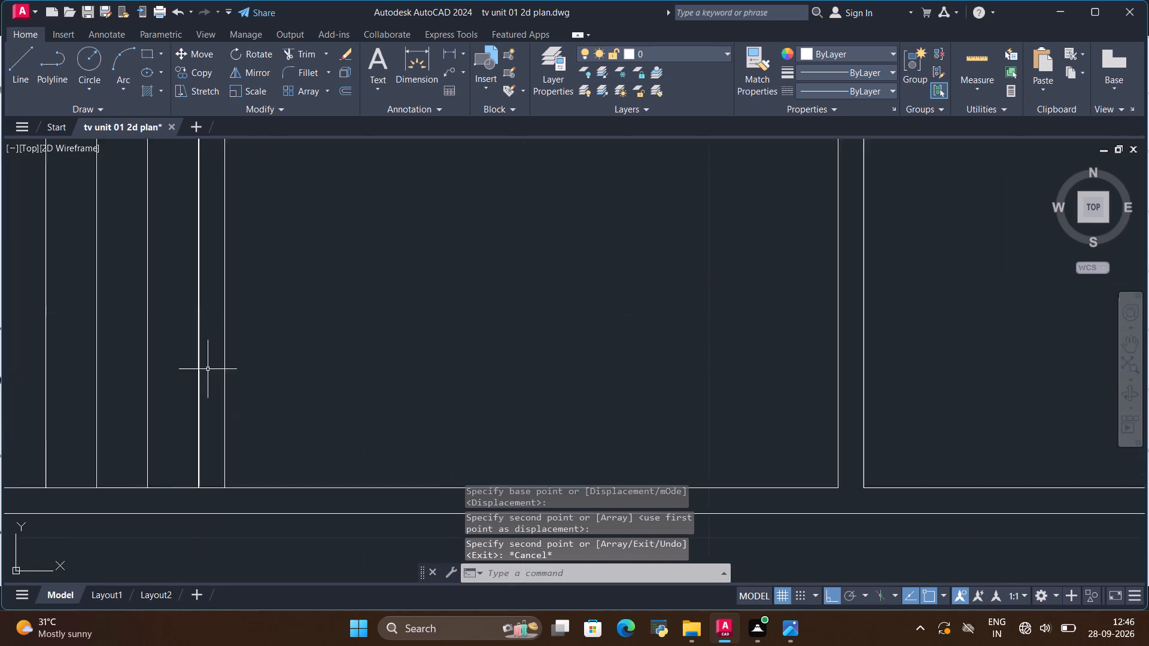
pyautogui.scroll(2, 208, 369)
pyautogui.scroll(-2, 237, 419)
pyautogui.scroll(6, 220, 520)
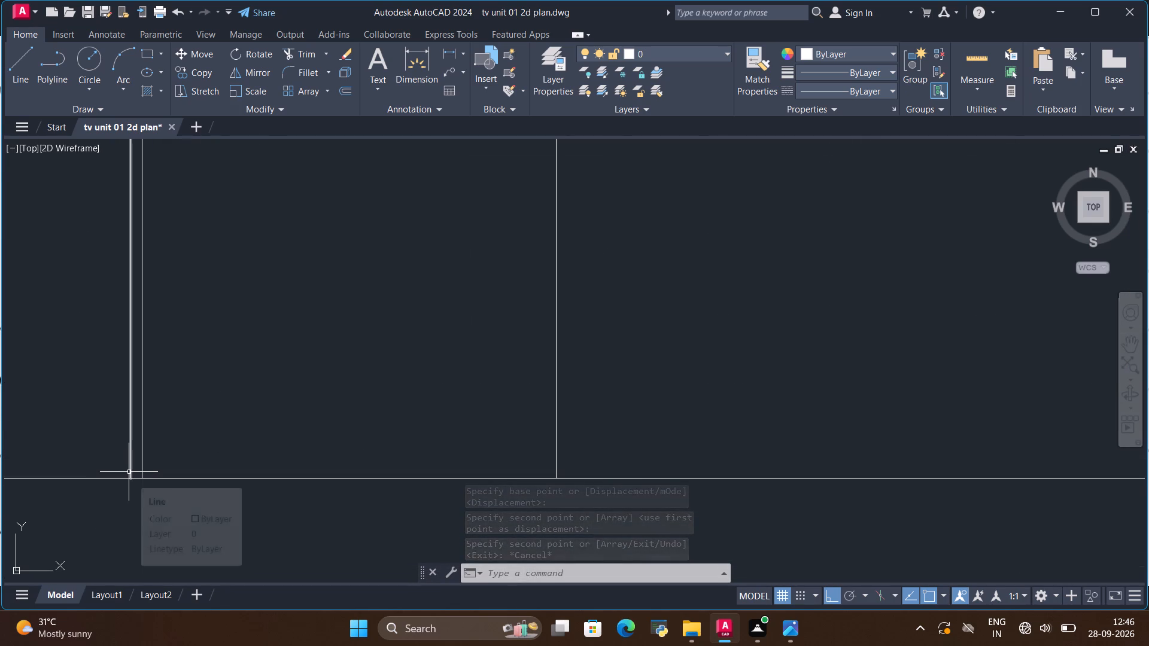
pyautogui.scroll(-3, 277, 462)
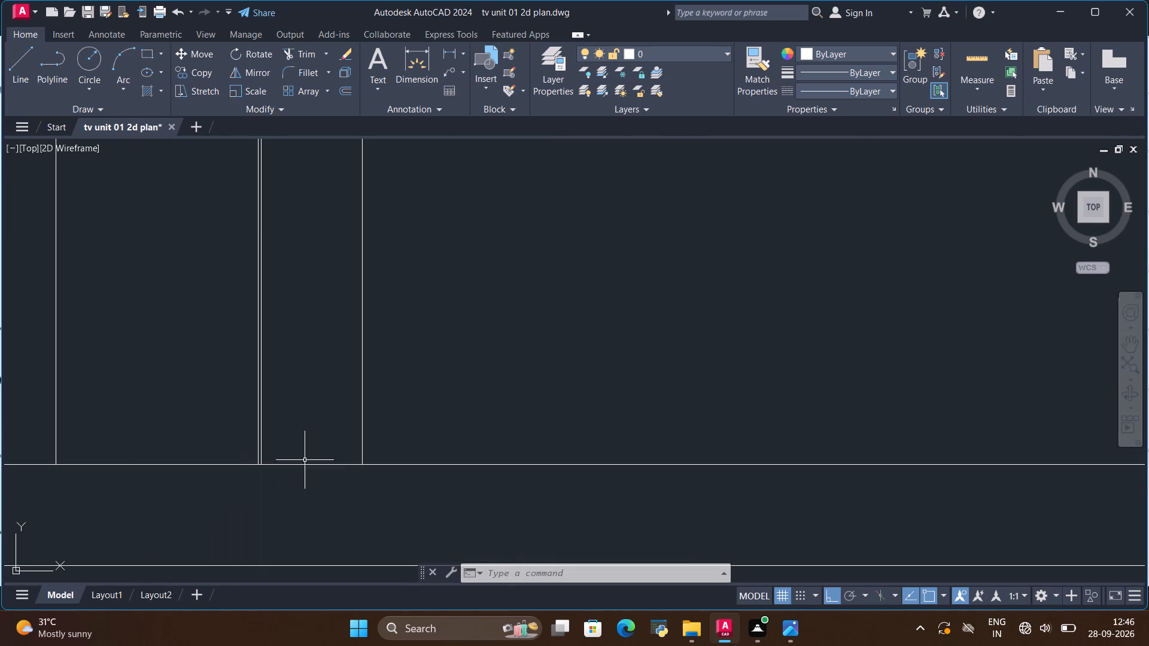
pyautogui.scroll(-5, 305, 460)
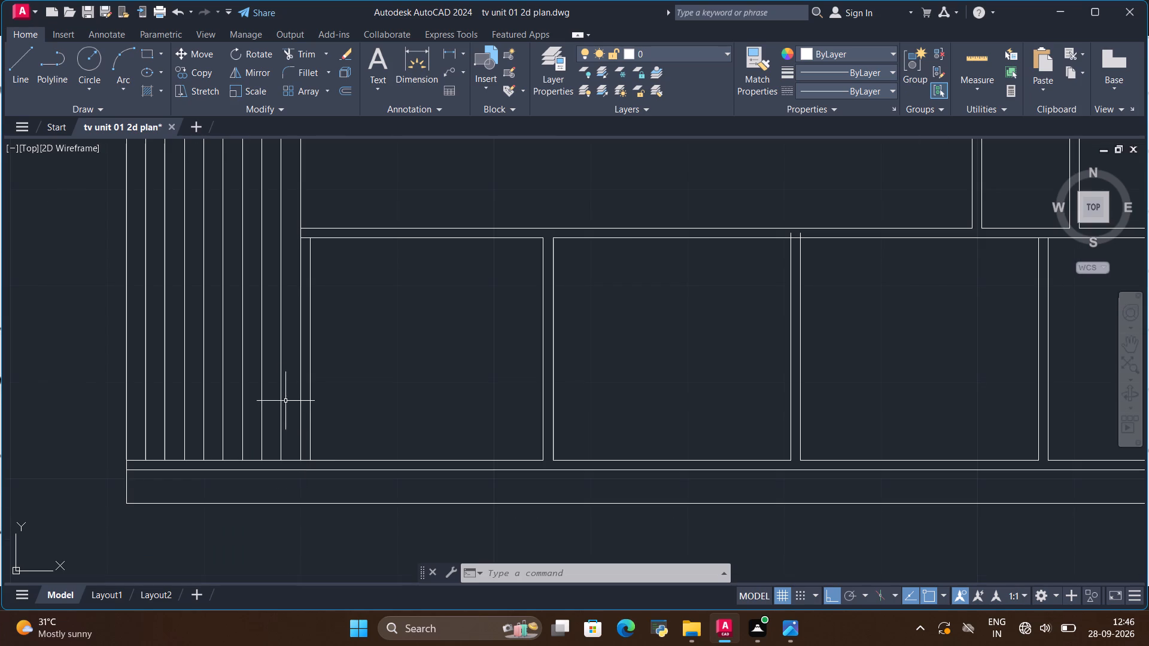
# Trim away the copied partition's left line that nearly duplicates the striped panel's inner edge line.
pyautogui.scroll(6, 291, 227)
pyautogui.scroll(2, 422, 356)
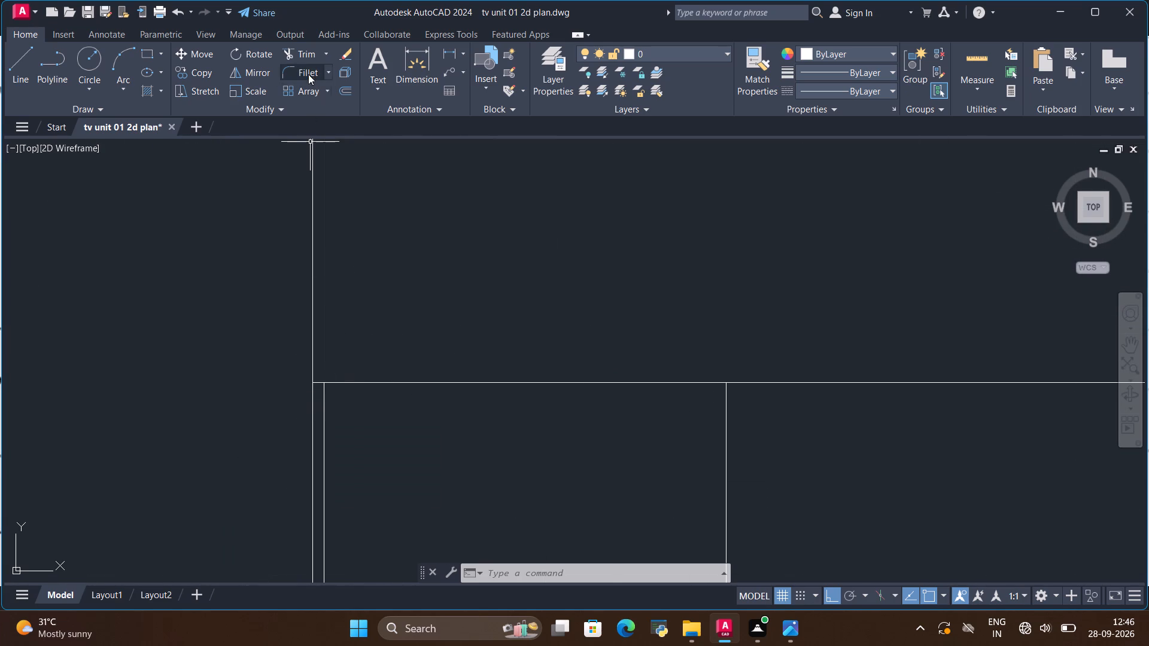
pyautogui.click(303, 57)
pyautogui.scroll(3, 299, 410)
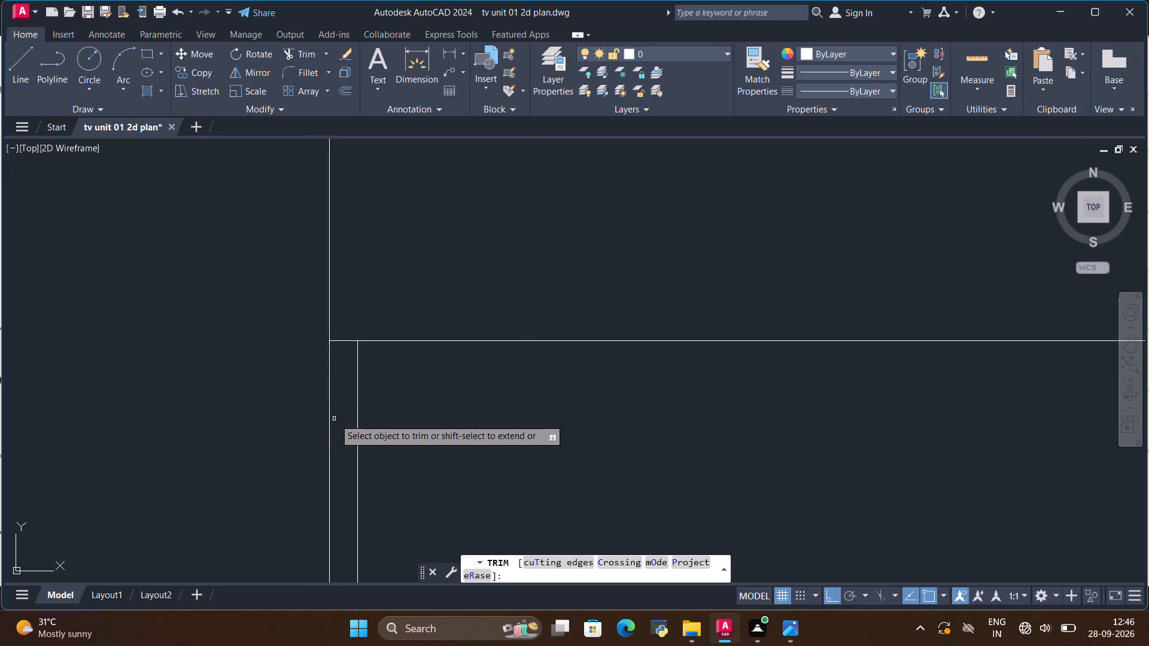
pyautogui.scroll(2, 335, 419)
pyautogui.moveTo(449, 359); pyautogui.dragTo(406, 396)
pyautogui.scroll(-3, 406, 390)
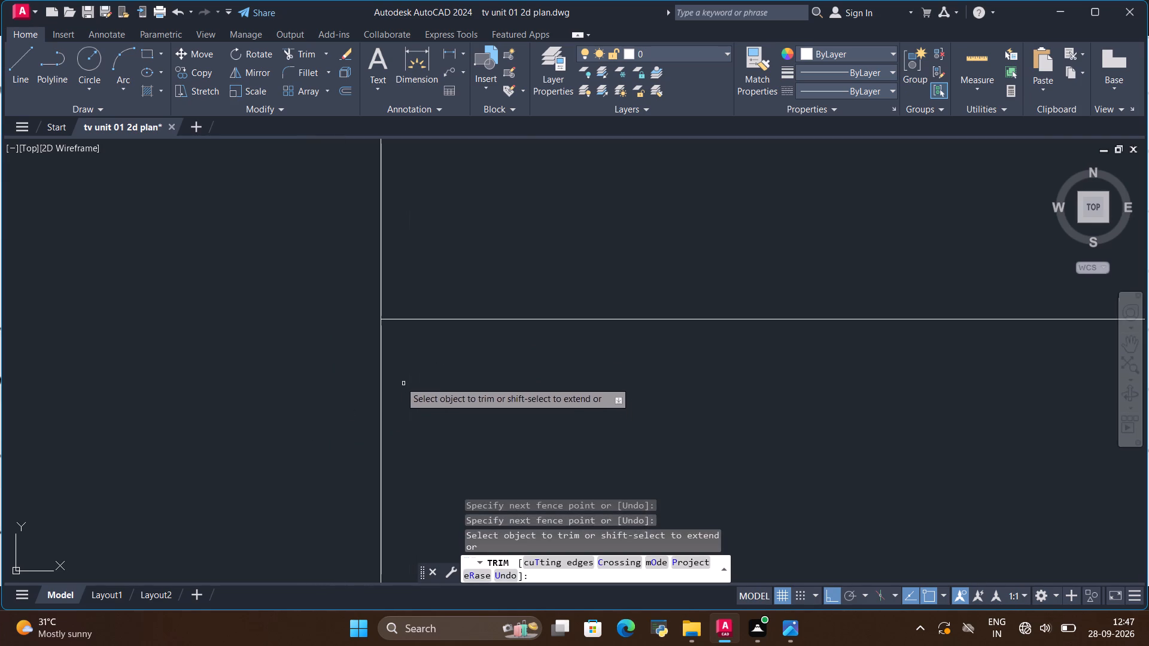
pyautogui.press('Escape')
# Trim the lower line of the panel above the cabinets between the striped panel's edge and the new partition's inner line.
pyautogui.scroll(-7, 305, 369)
pyautogui.scroll(-2, 442, 361)
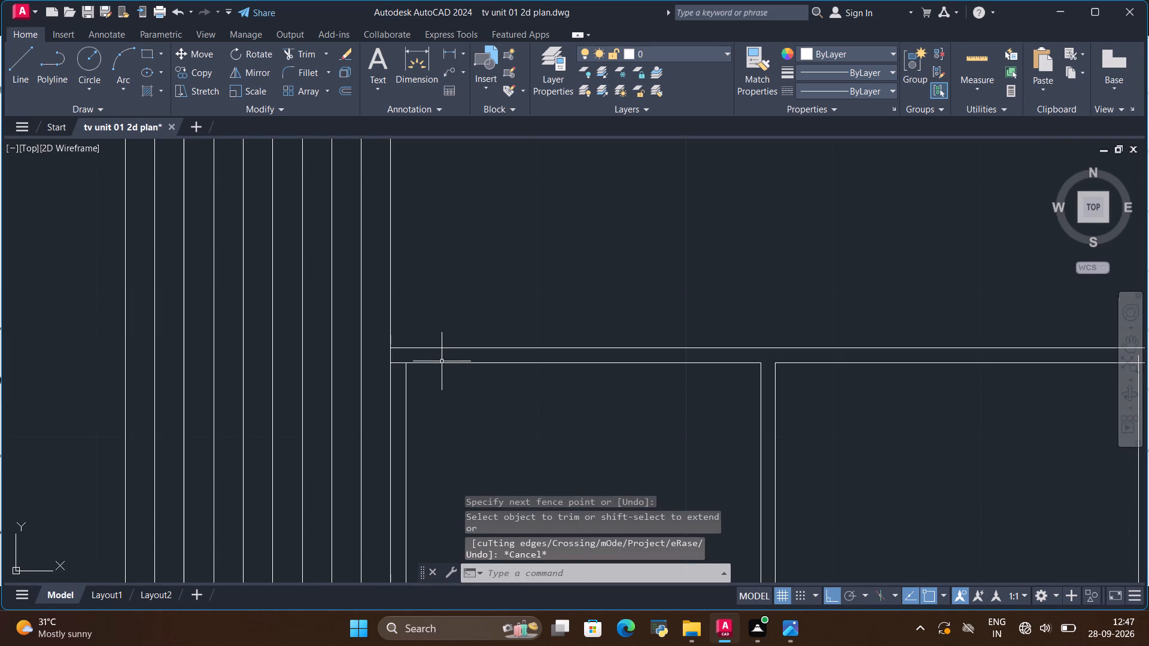
pyautogui.scroll(5, 406, 365)
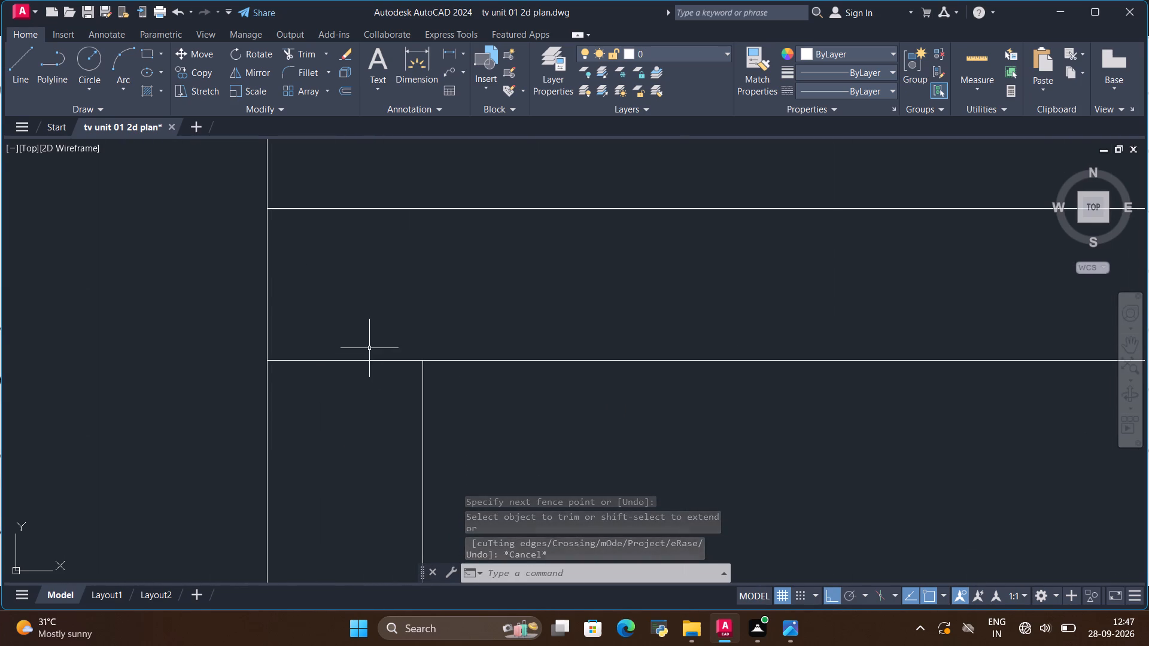
pyautogui.moveTo(369, 348); pyautogui.dragTo(379, 311)
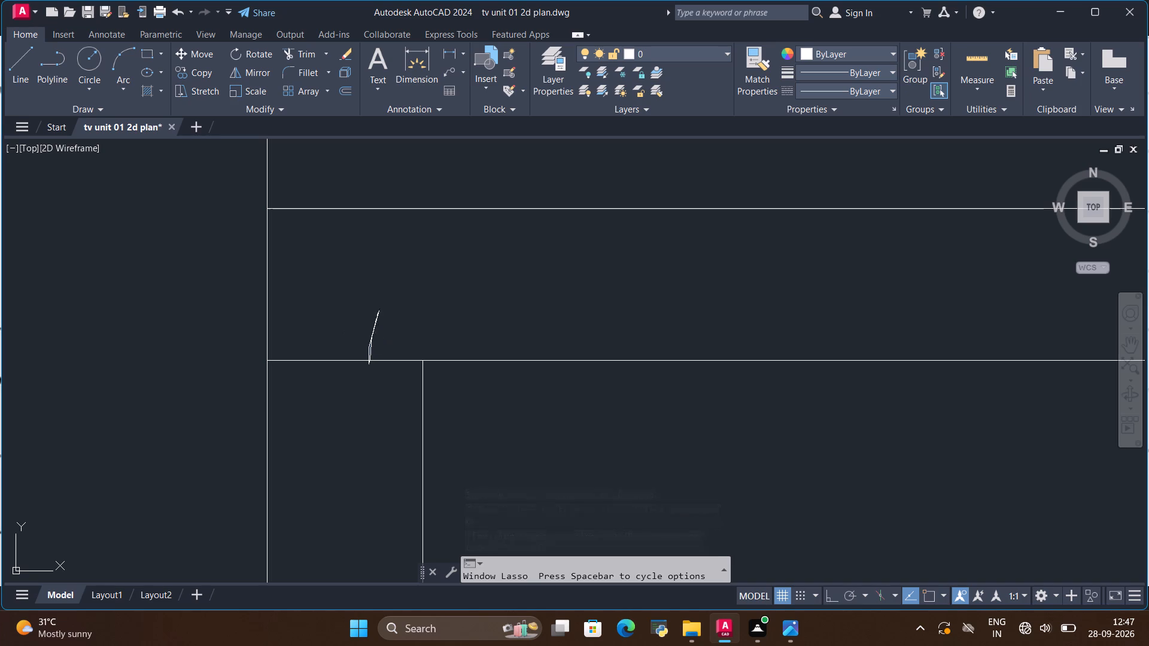
pyautogui.click(302, 54)
pyautogui.moveTo(342, 269); pyautogui.dragTo(352, 392)
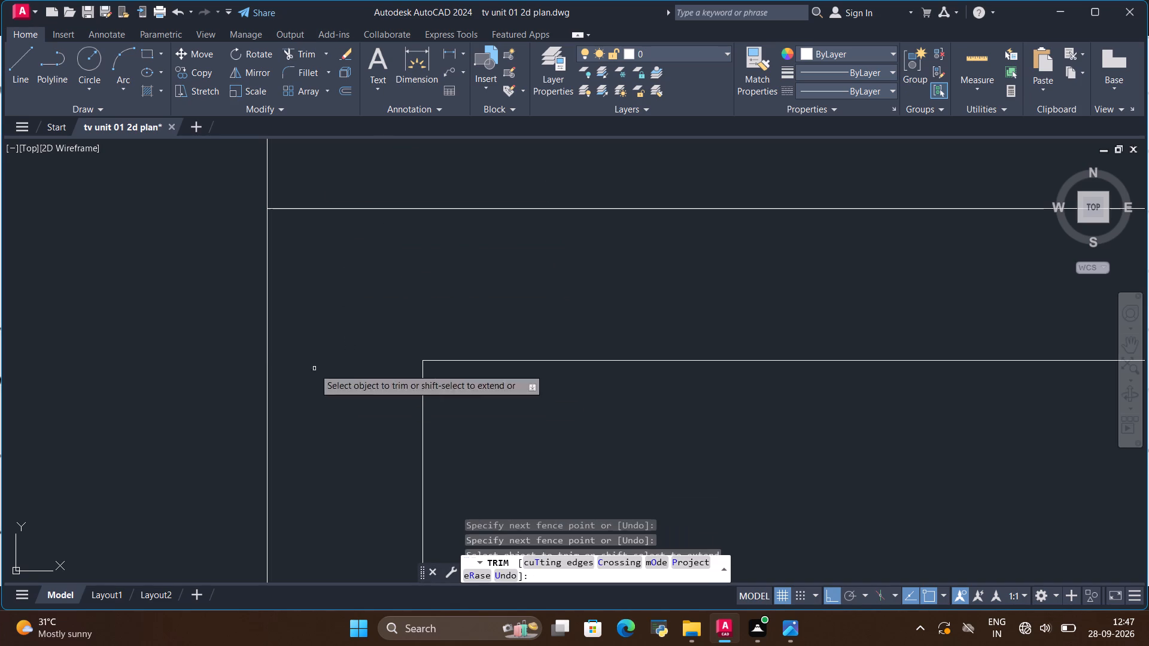
# Trim the upper line of the base panel between the striped panel's edge and the first cabinet's inner side line.
pyautogui.scroll(-11, 270, 336)
pyautogui.scroll(4, 265, 384)
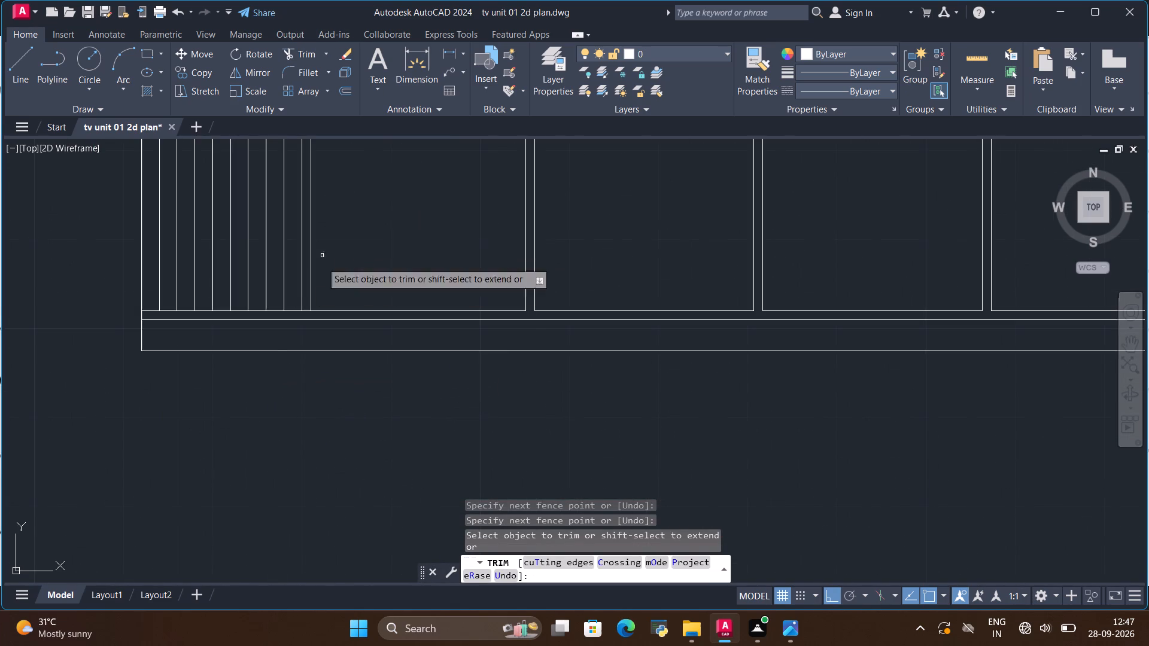
pyautogui.scroll(3, 311, 313)
pyautogui.scroll(-6, 295, 298)
pyautogui.scroll(2, 298, 258)
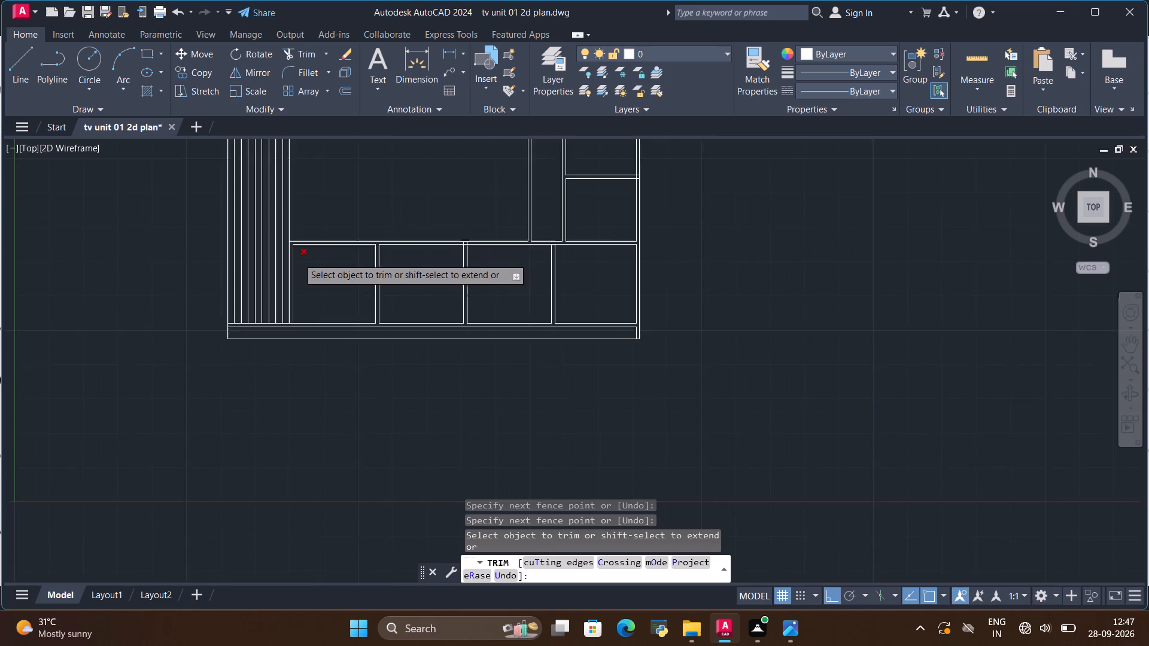
pyautogui.scroll(1, 298, 258)
pyautogui.scroll(2, 262, 432)
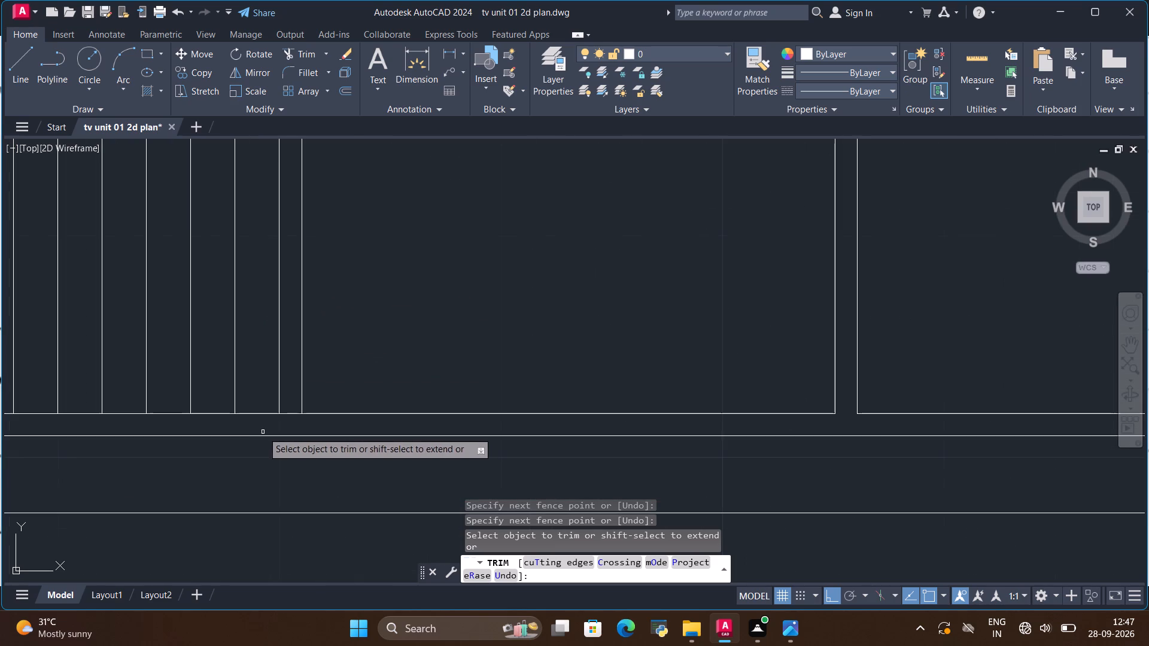
pyautogui.scroll(2, 282, 416)
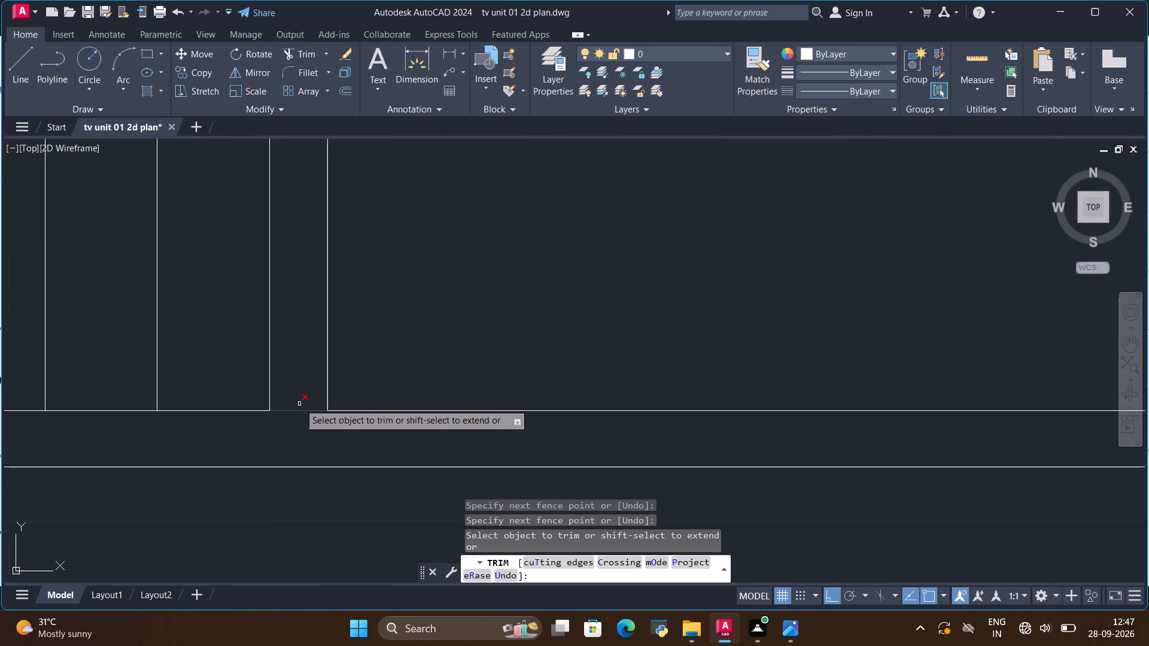
pyautogui.moveTo(301, 398); pyautogui.dragTo(311, 435)
pyautogui.scroll(-2, 302, 424)
pyautogui.press('Escape')
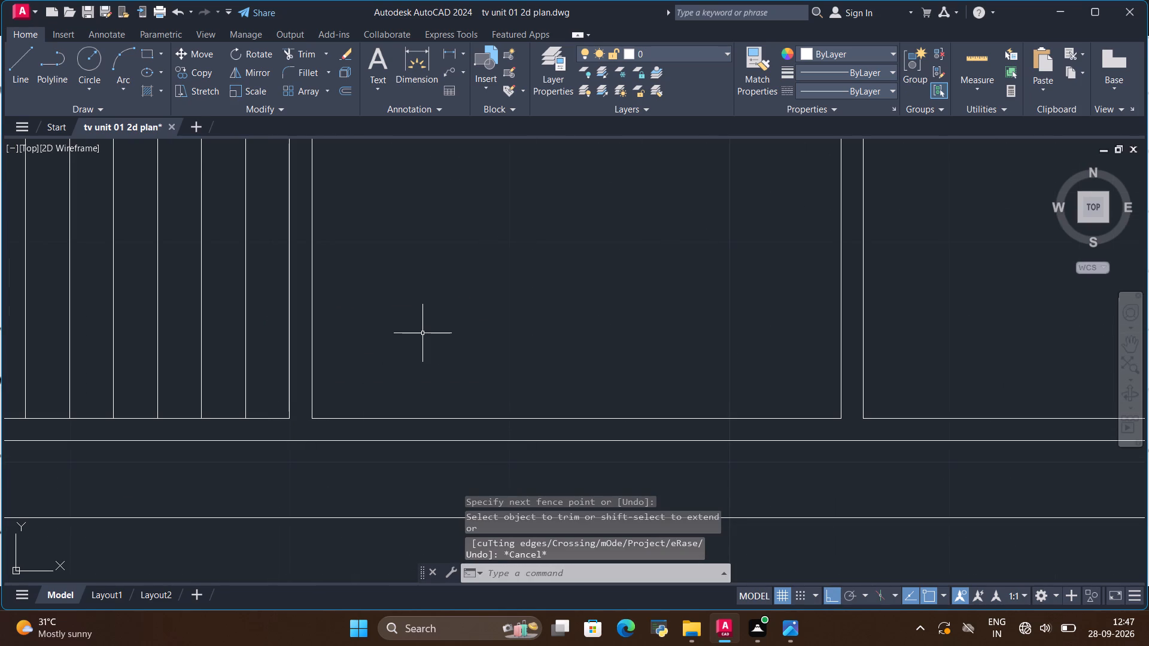
# Save the drawing.
pyautogui.hotkey('ctrl', 's')
# Examine the whole elevation, especially the junctions between the top striped panel, the shelf column and the lower cabinets.
pyautogui.scroll(-6, 425, 336)
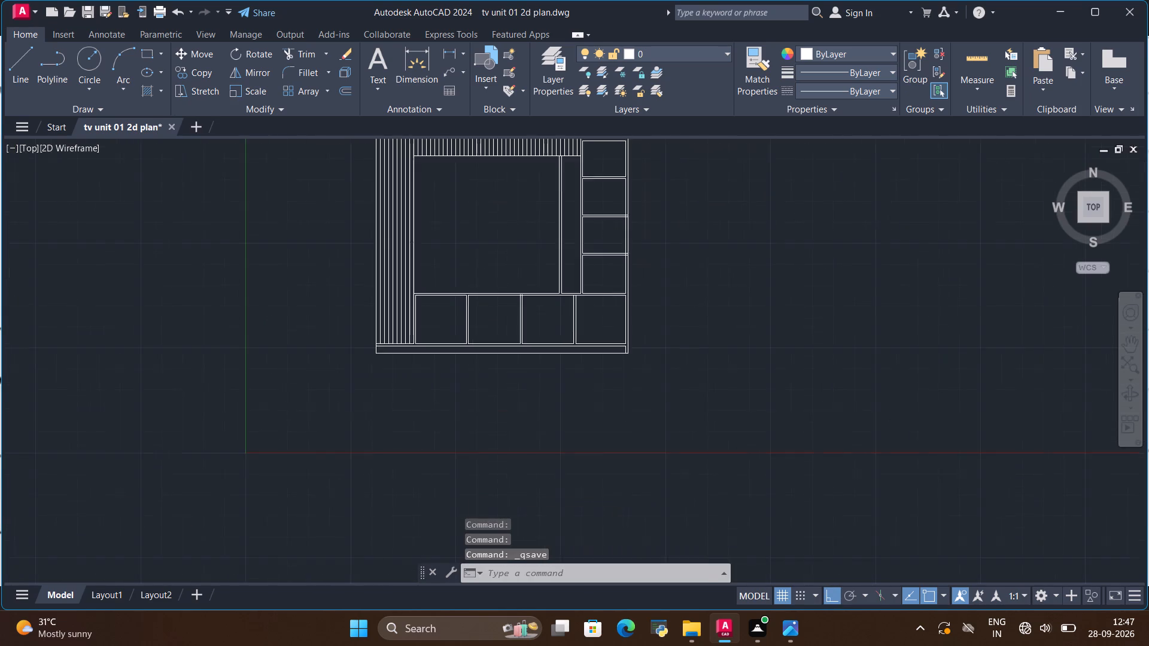
pyautogui.scroll(2, 456, 191)
pyautogui.scroll(-1, 464, 221)
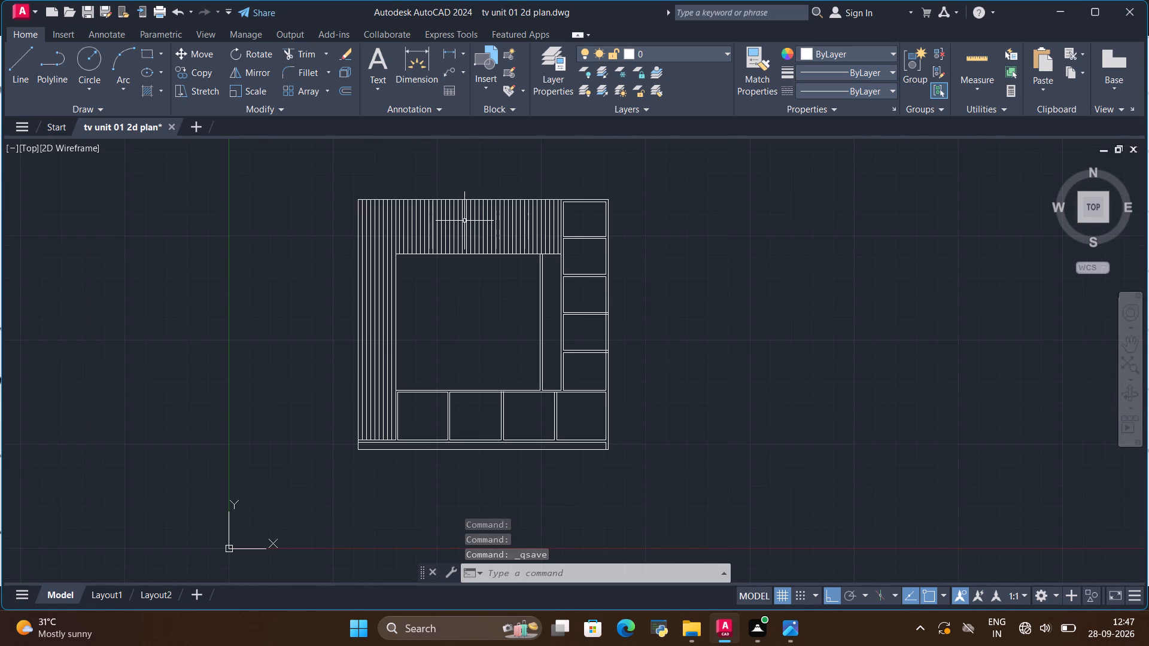
pyautogui.scroll(1, 499, 304)
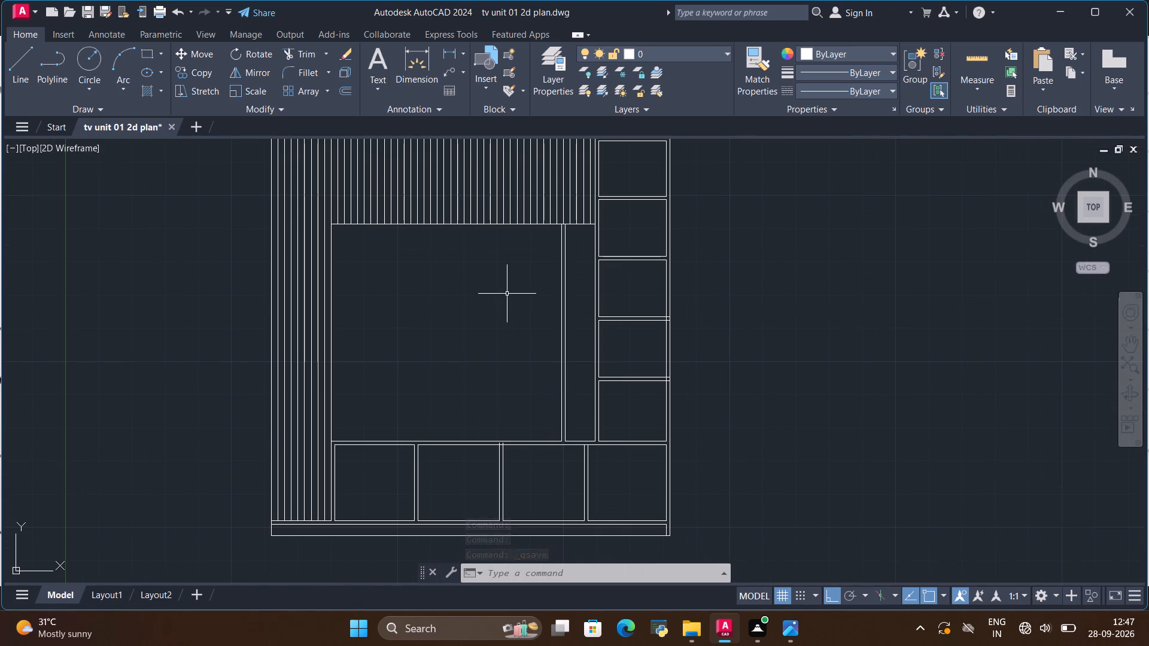
pyautogui.scroll(-1, 582, 458)
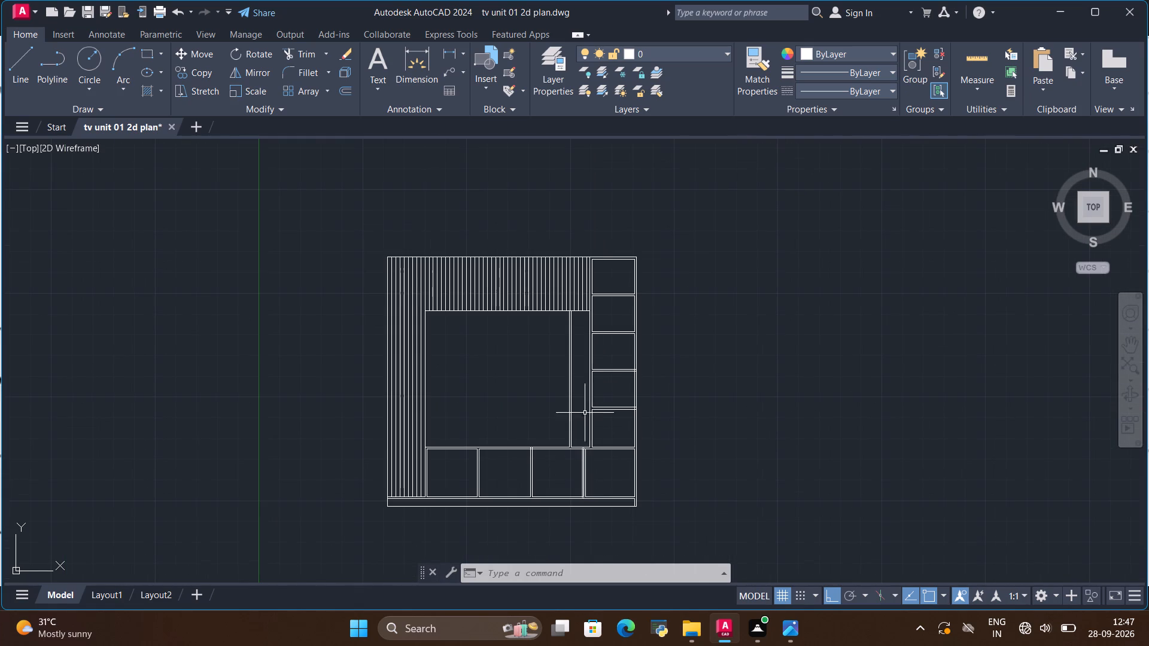
pyautogui.scroll(2, 601, 252)
pyautogui.scroll(1, 642, 308)
pyautogui.scroll(2, 523, 275)
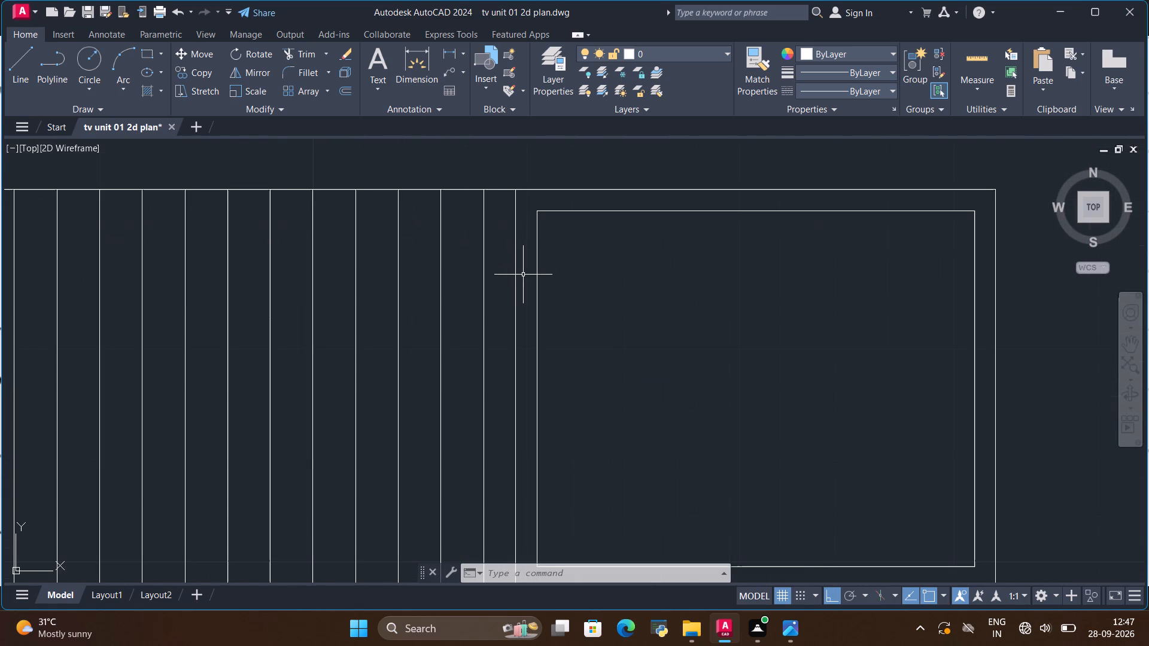
pyautogui.scroll(3, 475, 190)
pyautogui.scroll(-3, 488, 201)
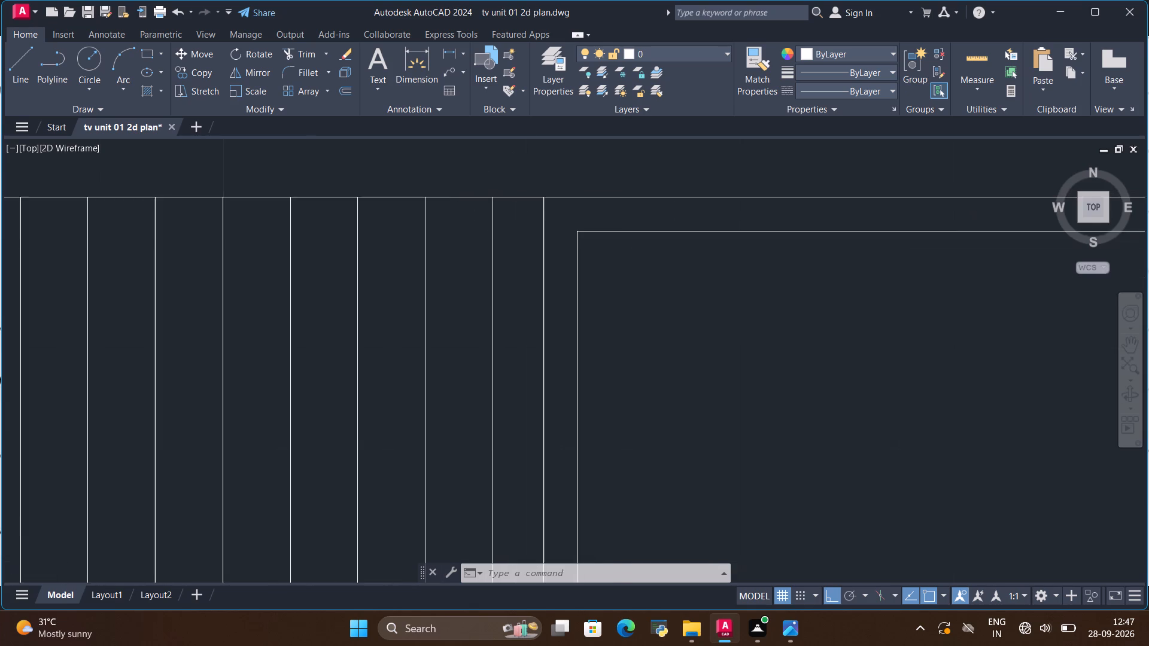
pyautogui.scroll(-2, 488, 202)
pyautogui.scroll(2, 517, 381)
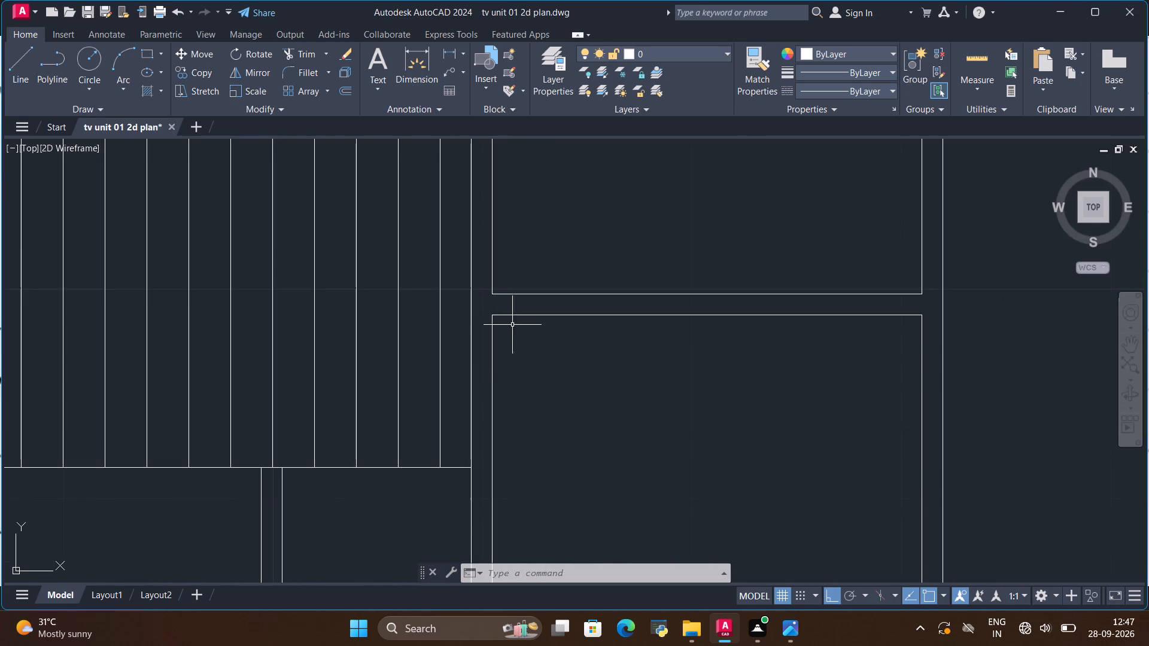
pyautogui.scroll(-2, 533, 319)
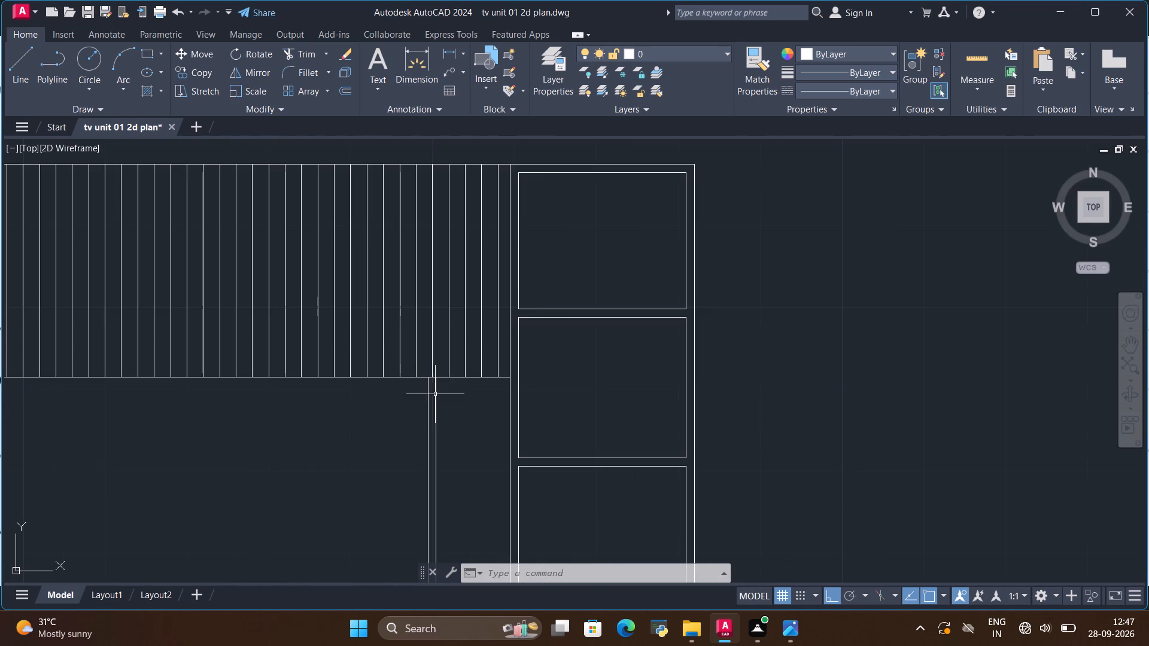
pyautogui.scroll(-4, 447, 373)
pyautogui.scroll(2, 418, 513)
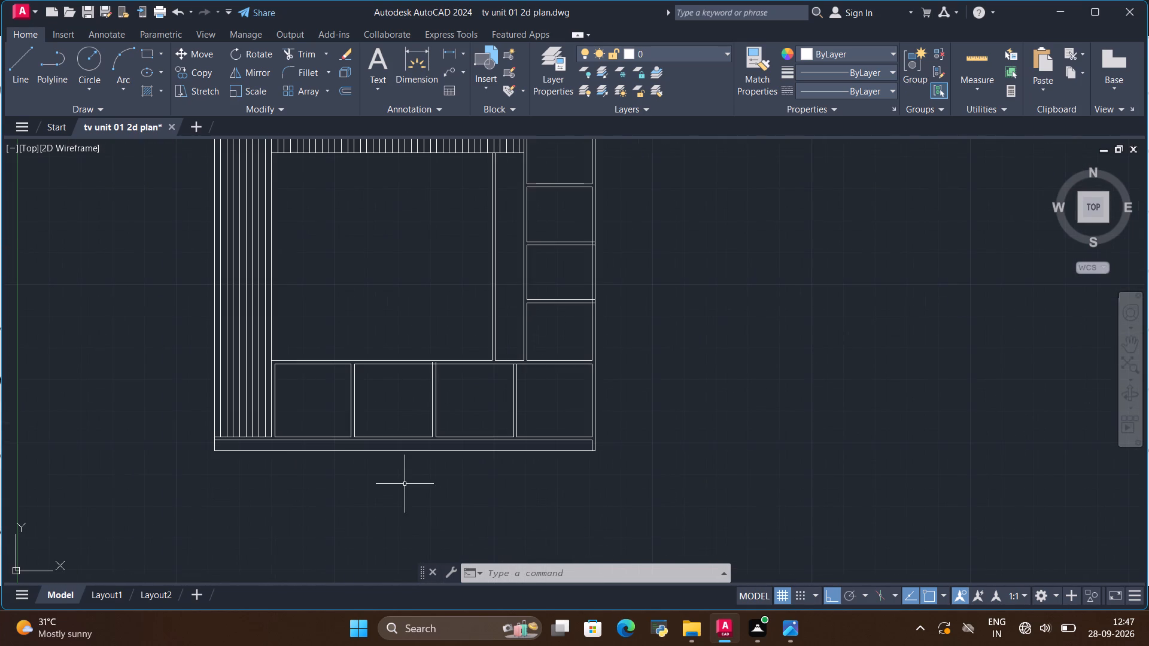
pyautogui.scroll(-1, 405, 483)
pyautogui.scroll(1, 394, 462)
pyautogui.scroll(-1, 394, 462)
pyautogui.scroll(1, 351, 367)
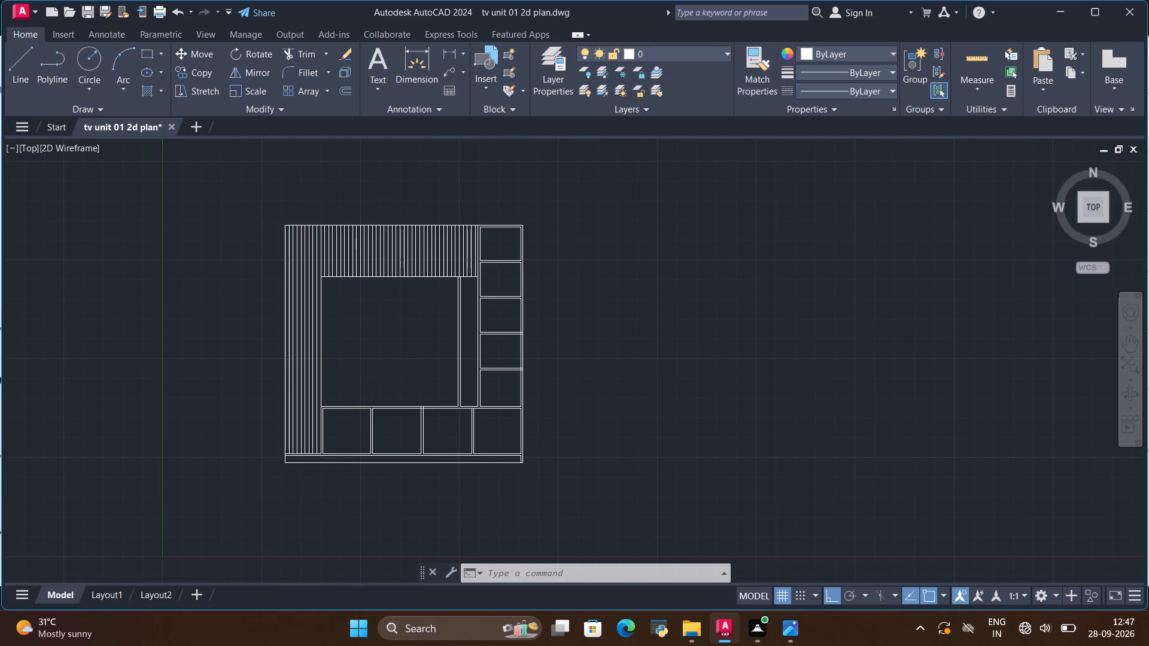
# Save the drawing again after reviewing the elevation.
pyautogui.hotkey('ctrl', 's')
pyautogui.hotkey('ctrl', 's')
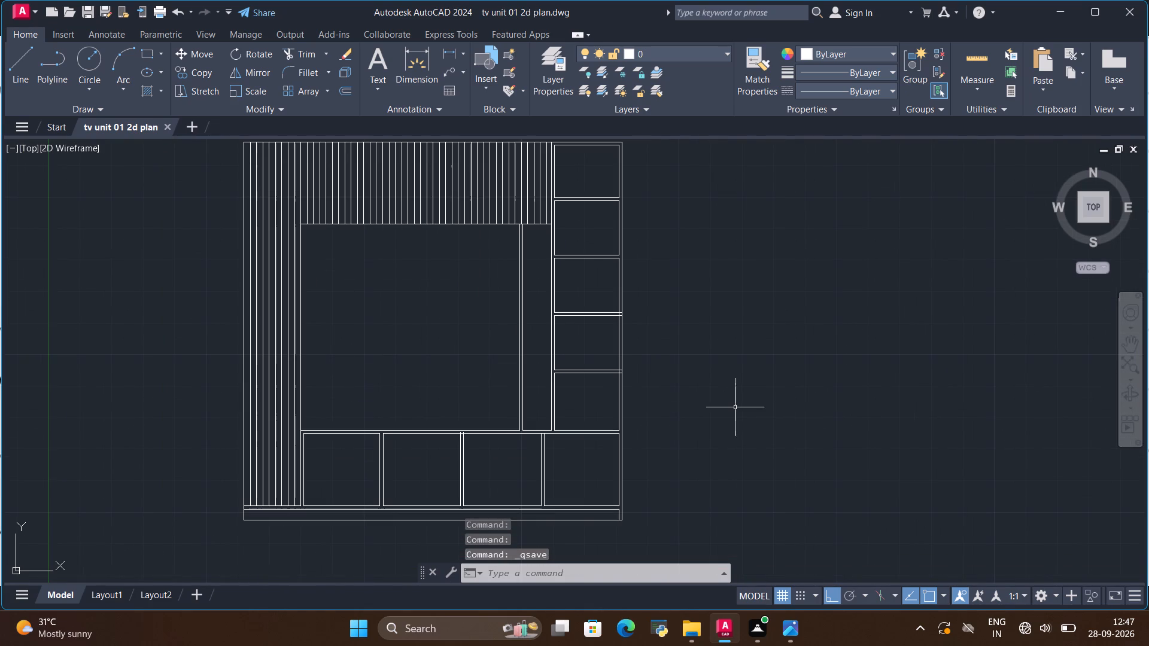
pyautogui.hotkey('ctrl', 's')
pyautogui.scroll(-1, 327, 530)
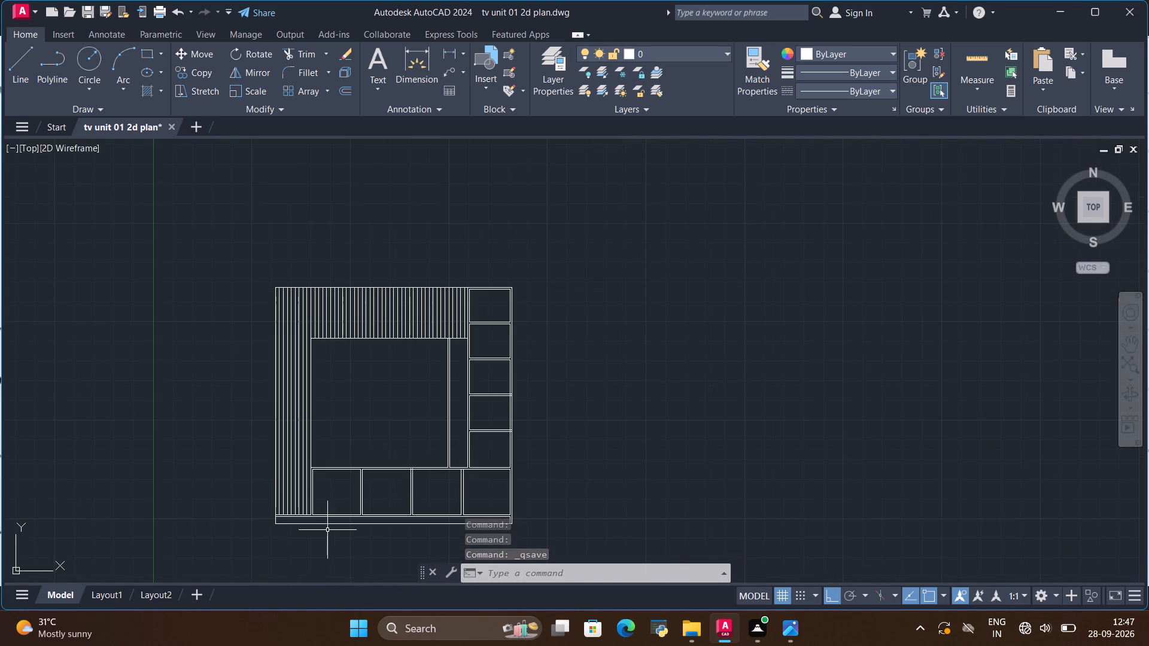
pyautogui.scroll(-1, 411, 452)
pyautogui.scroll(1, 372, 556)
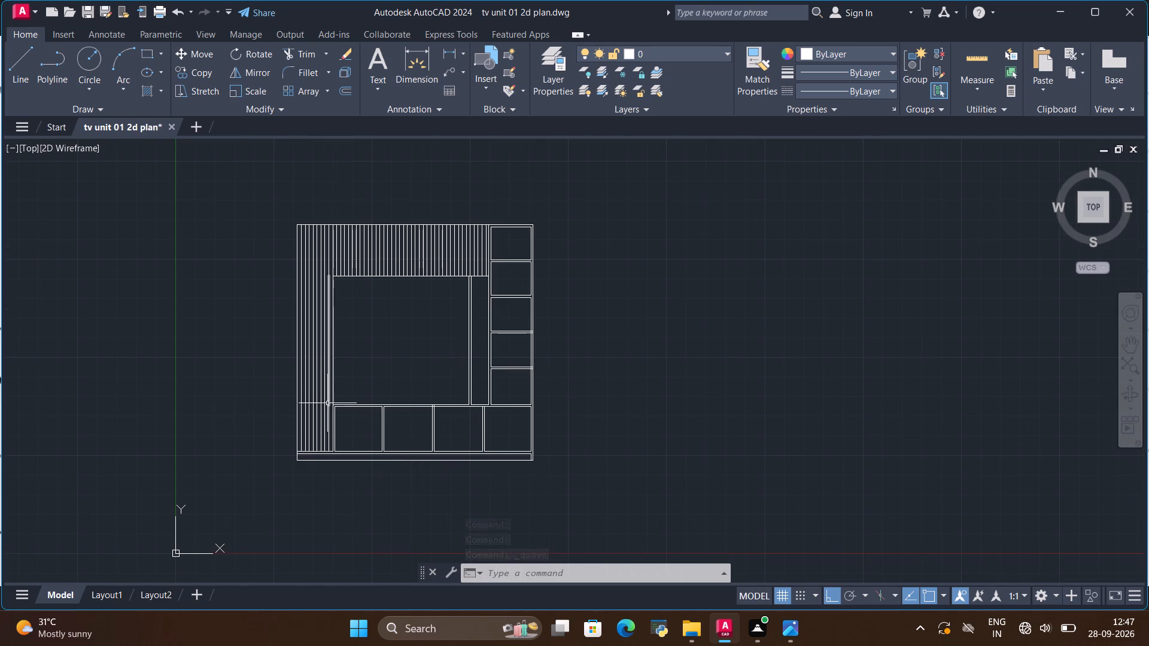
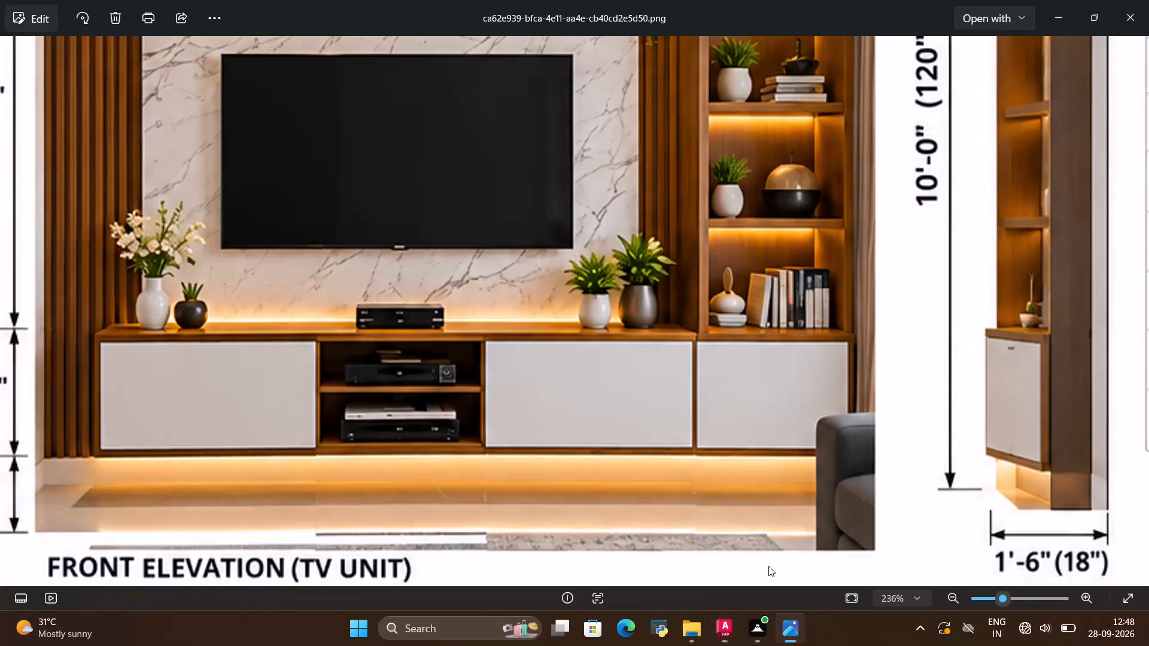
# Compare the reference image's TV unit front elevation and component sizes with the 2D drawing in AutoCAD.
pyautogui.scroll(-1, 442, 258)
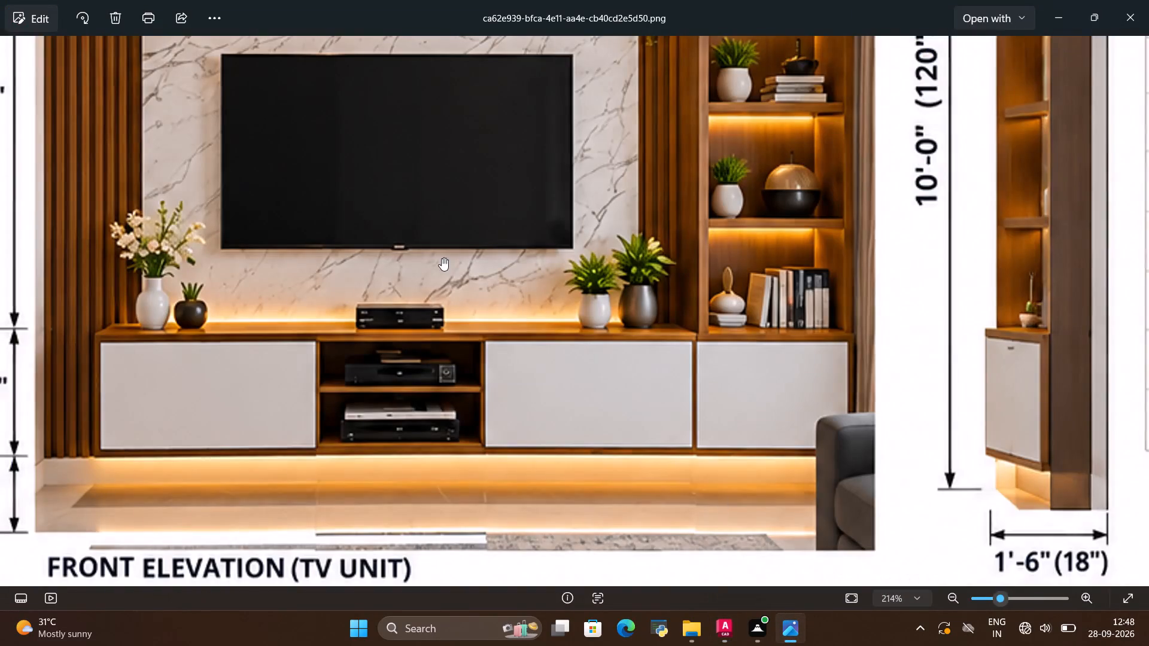
pyautogui.scroll(-9, 442, 258)
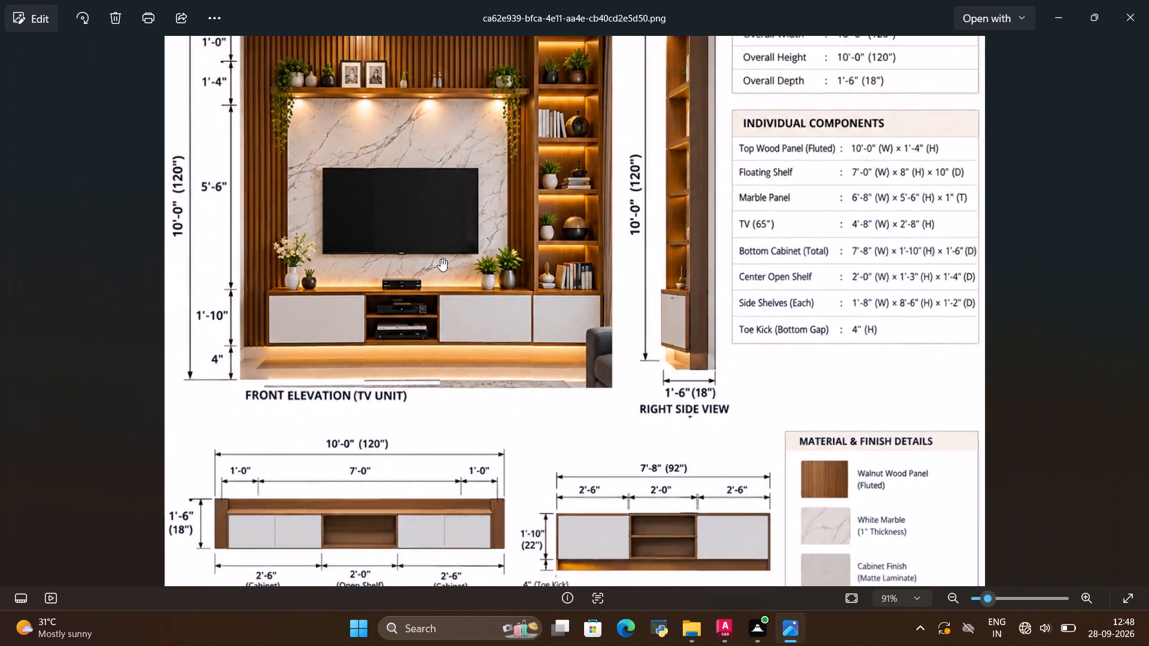
pyautogui.hotkey('alt', 'Tab')
pyautogui.hotkey('alt', 'Tab')
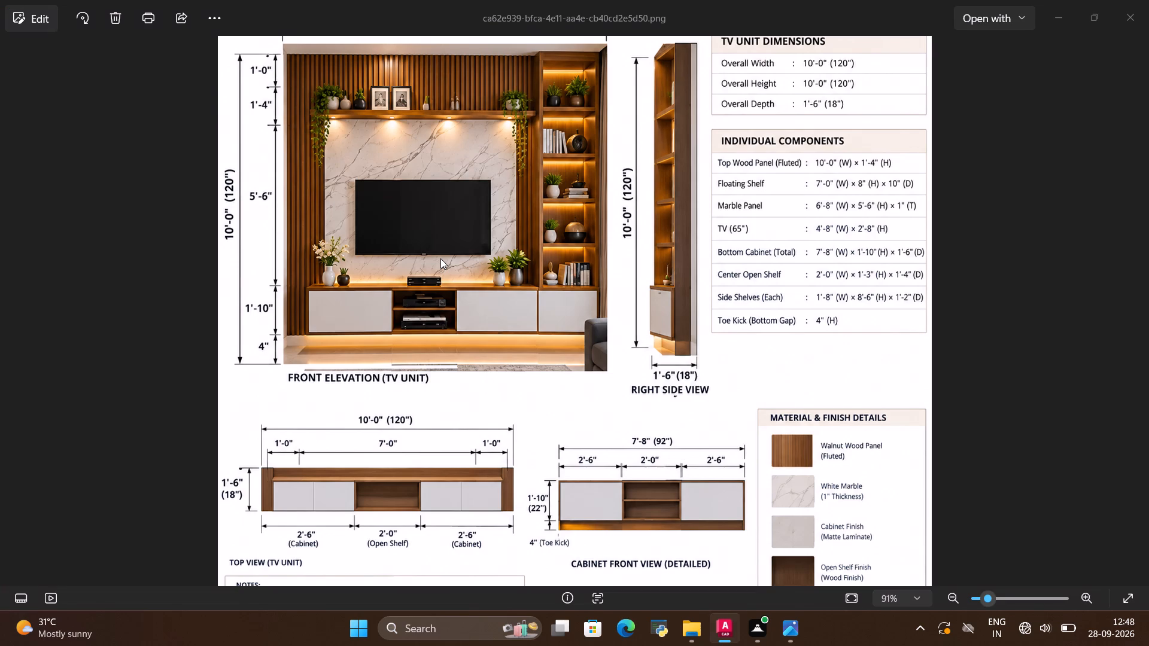
pyautogui.hotkey('alt', 'Tab')
pyautogui.hotkey('alt', 'Tab')
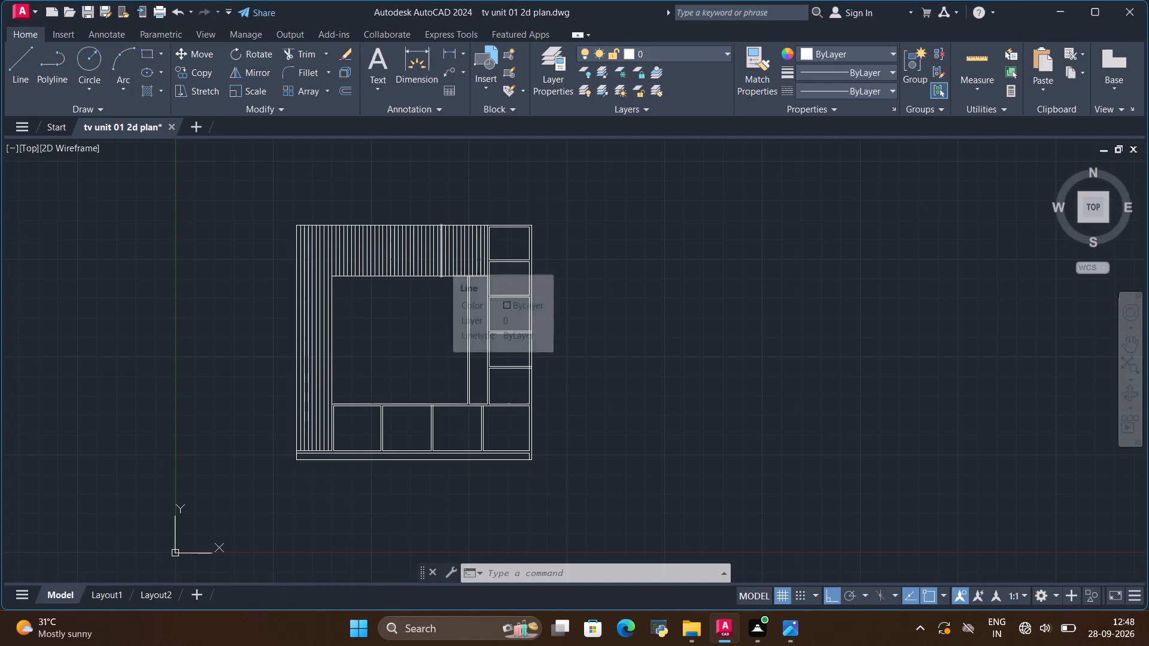
pyautogui.hotkey('alt', 'Tab')
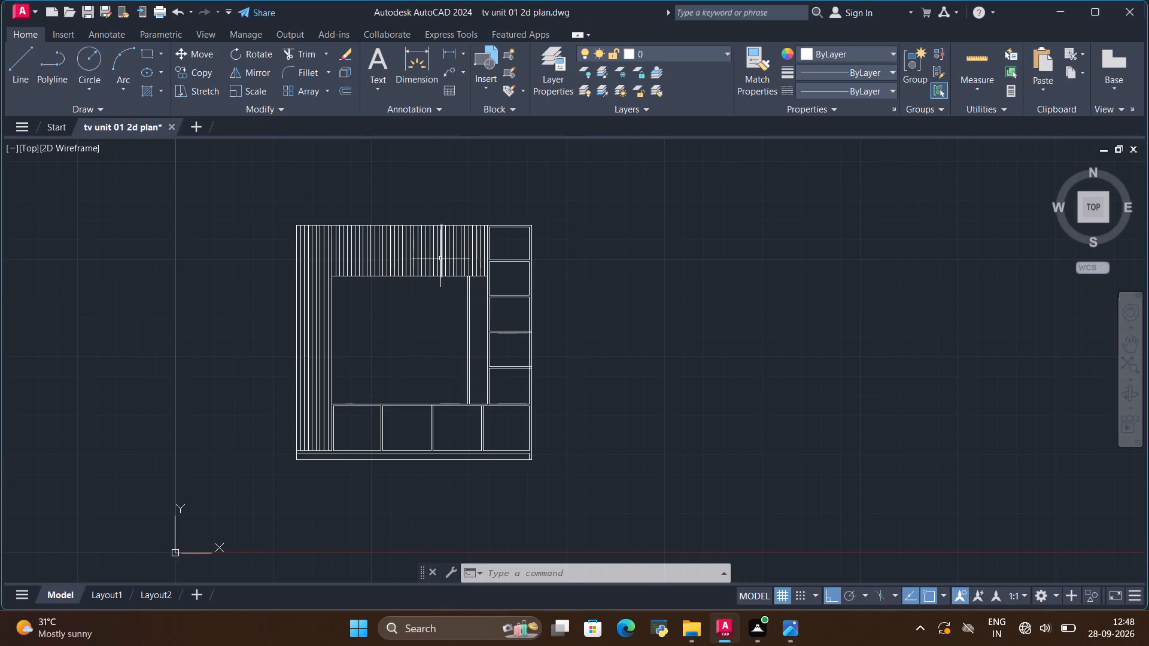
pyautogui.hotkey('alt', 'Tab')
pyautogui.hotkey('alt', 'Tab')
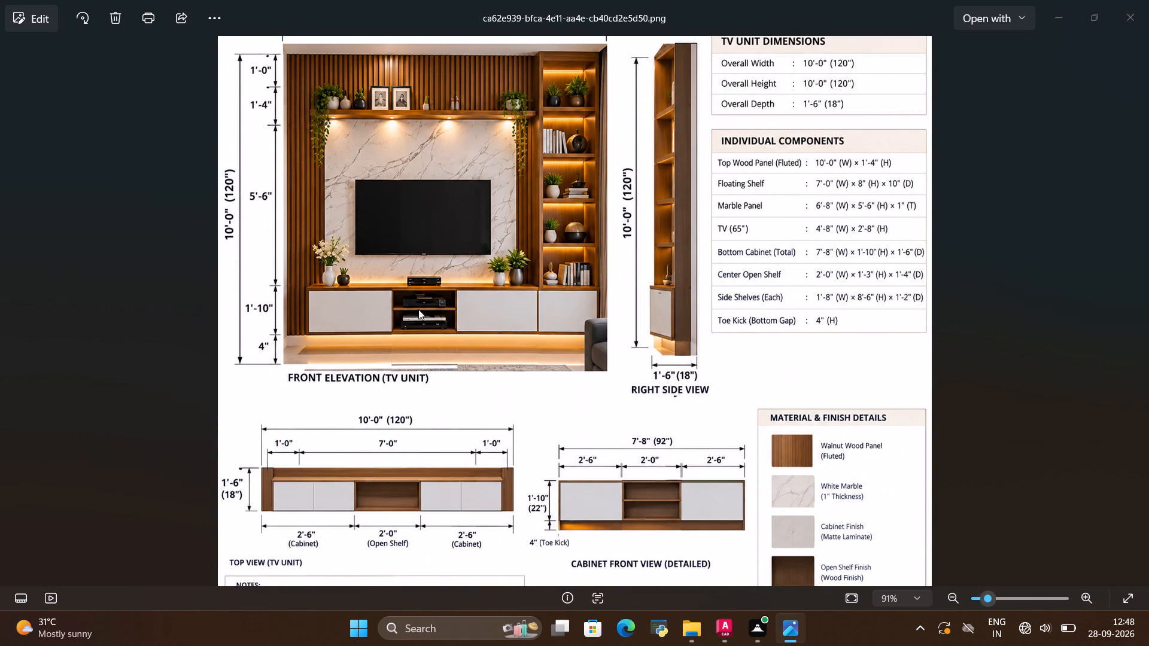
# Draw a horizontal line across the second lower cabinet compartment, from the midpoint of its left side to its right side.
pyautogui.scroll(2, 382, 459)
pyautogui.scroll(2, 379, 390)
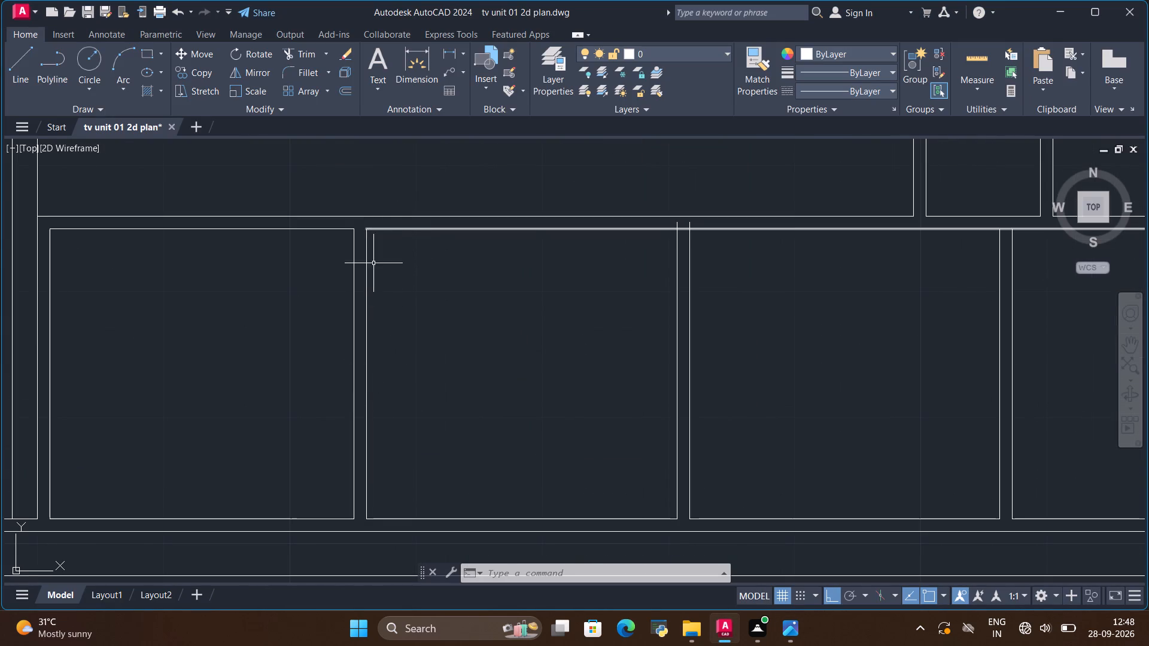
pyautogui.click(367, 274)
pyautogui.click(17, 62)
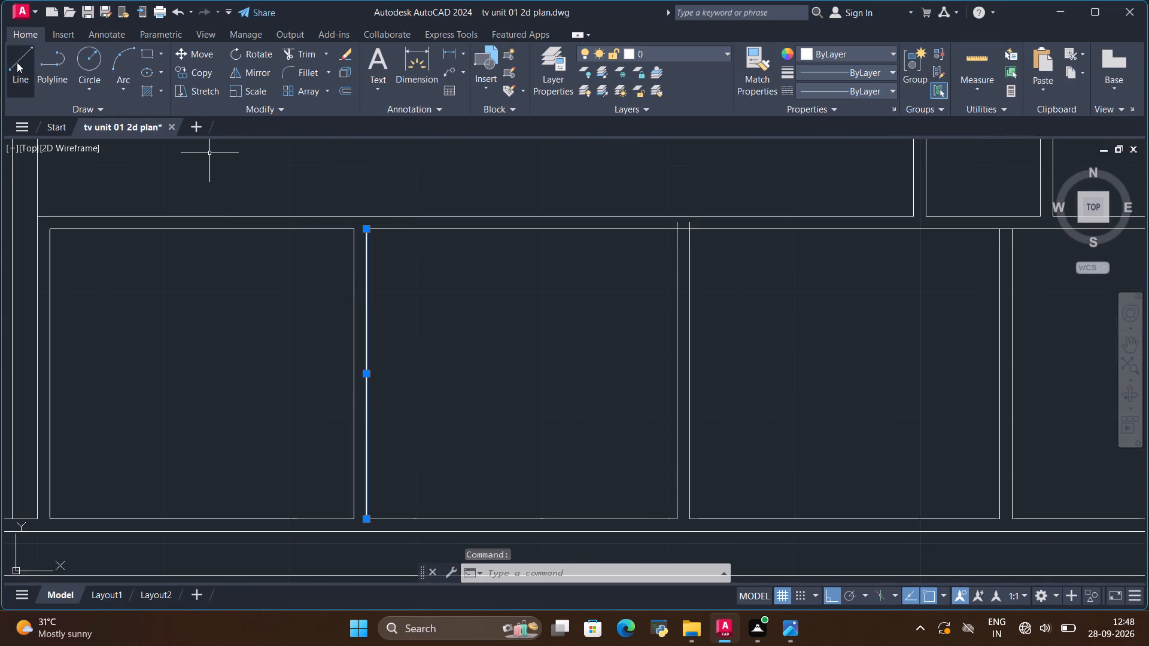
pyautogui.click(368, 370)
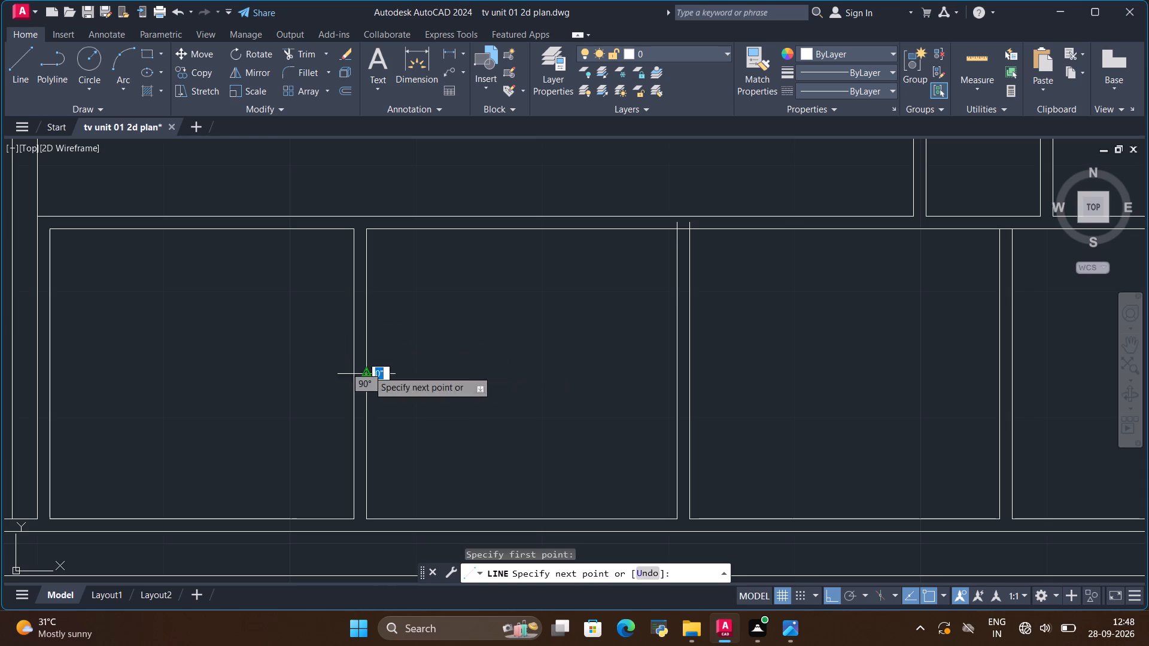
pyautogui.click(676, 371)
pyautogui.press('Escape')
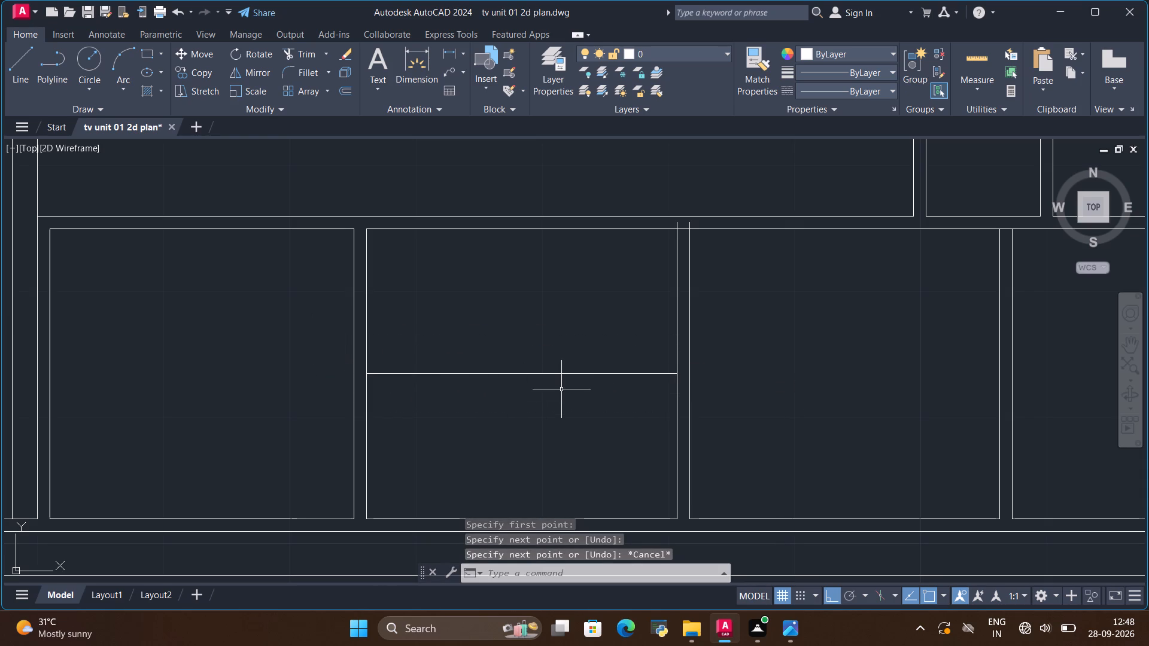
# Copy the compartment's new middle line 0.5 inch upward and 0.5 inch downward to form the shelf thickness.
pyautogui.scroll(1, 655, 413)
pyautogui.click(634, 354)
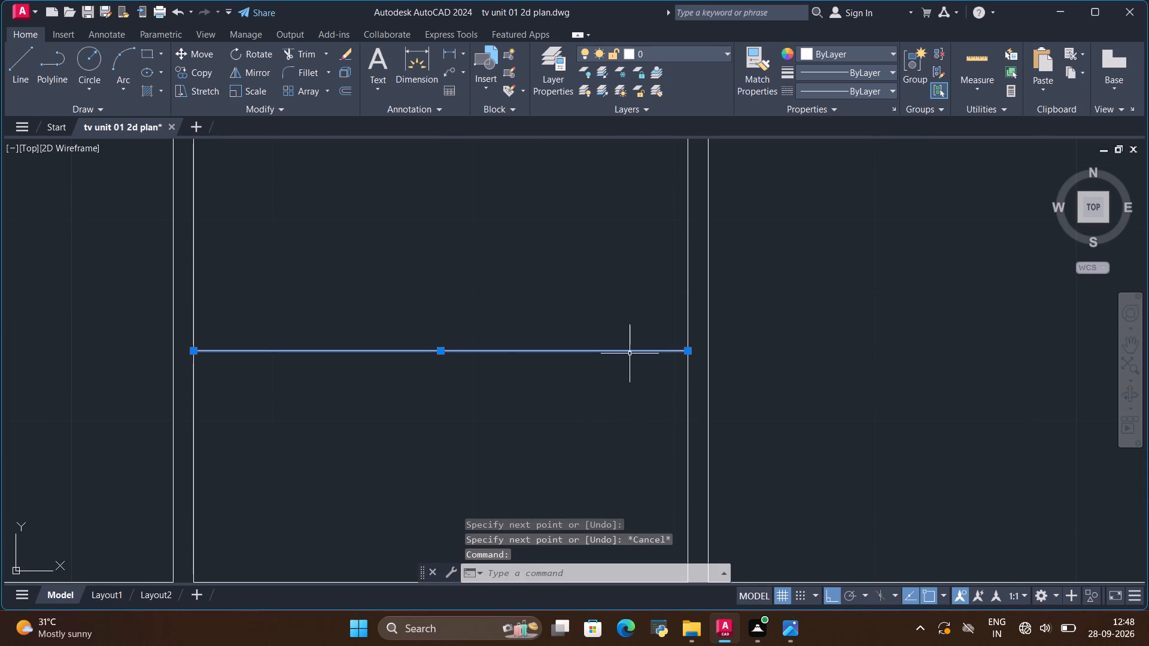
pyautogui.click(209, 69)
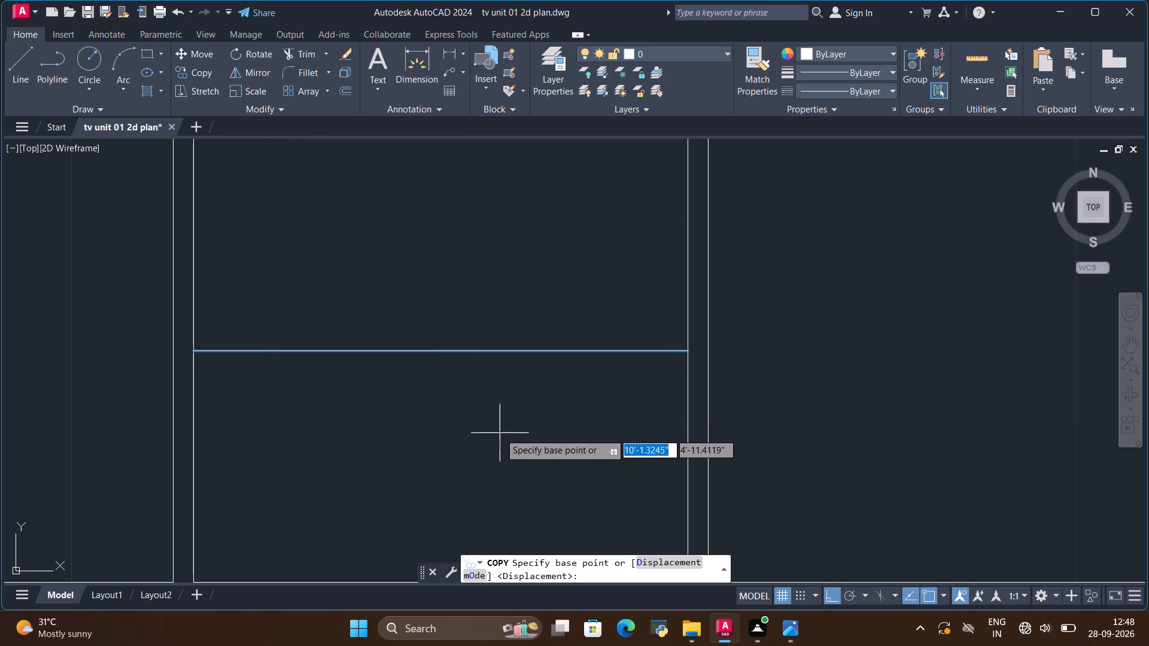
pyautogui.click(507, 352)
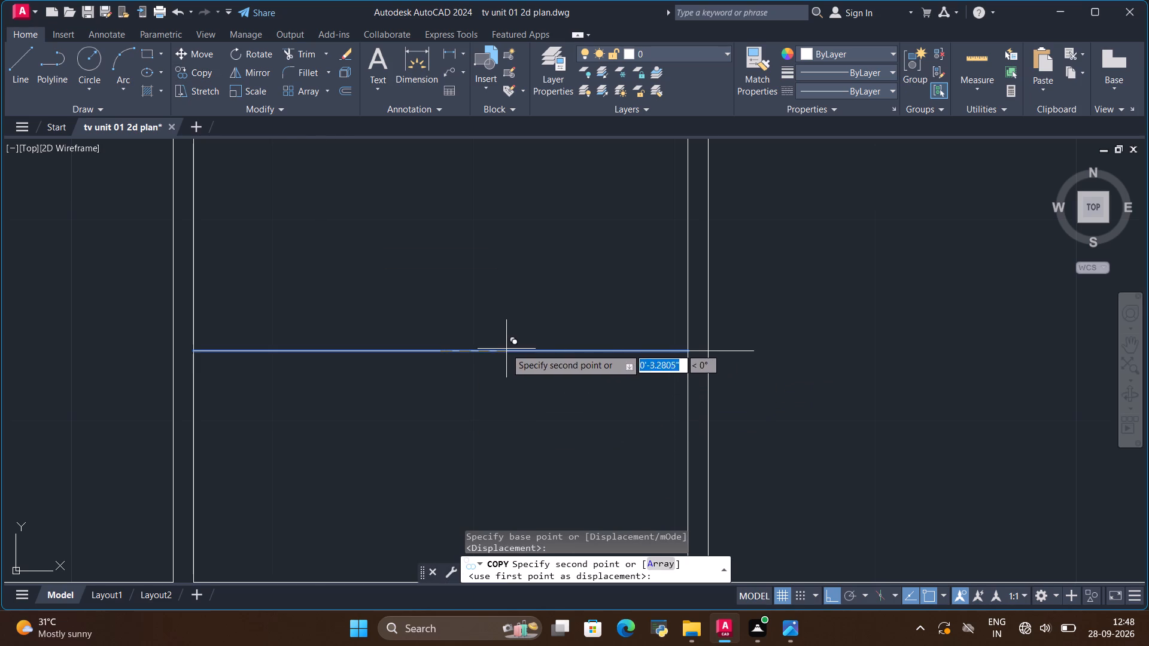
pyautogui.press('BackSpace')
pyautogui.press('BackSpace')
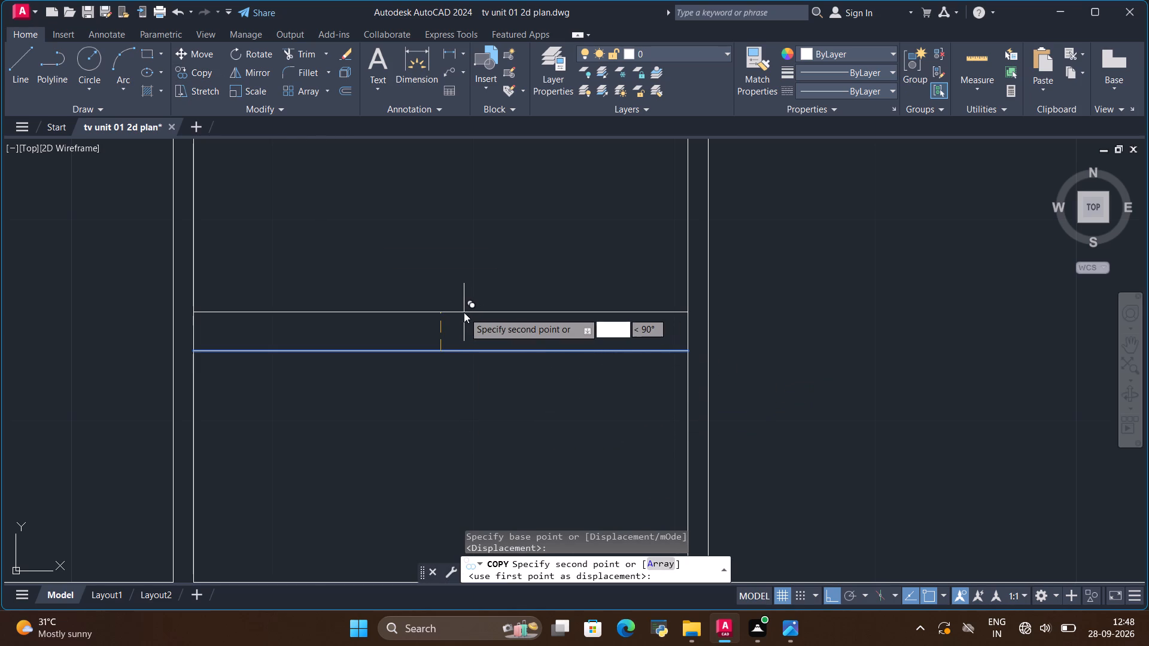
pyautogui.press('.')
pyautogui.press('5')
pyautogui.hotkey('shift', '"')
pyautogui.press('Return')
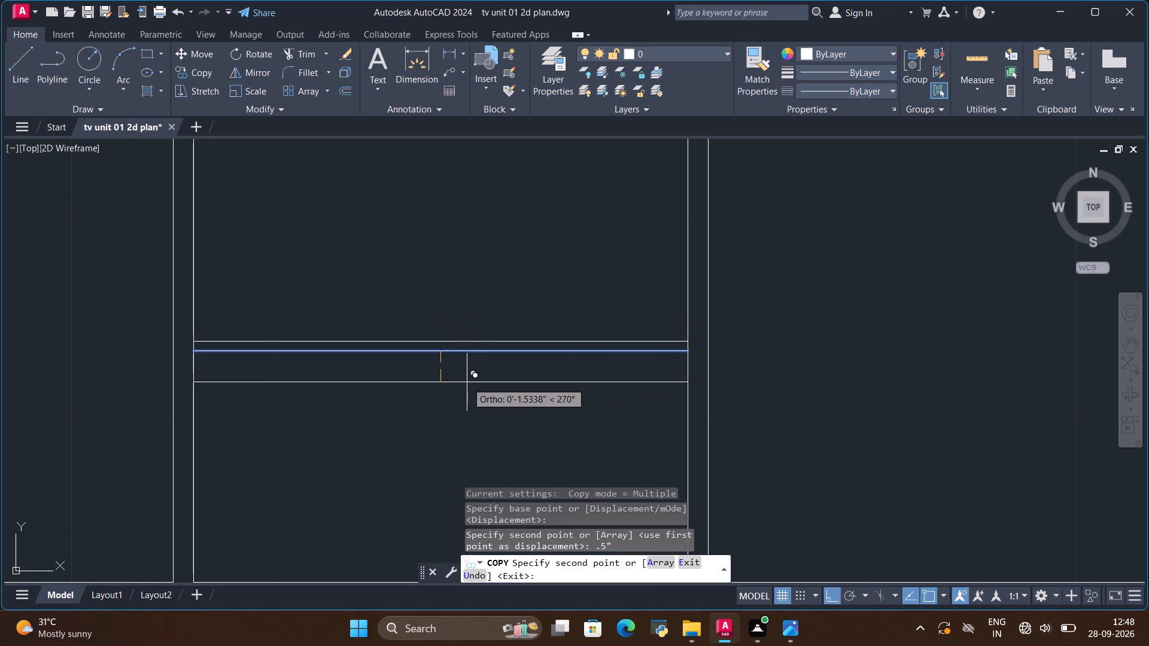
pyautogui.press('BackSpace')
pyautogui.press('BackSpace')
pyautogui.write('.5')
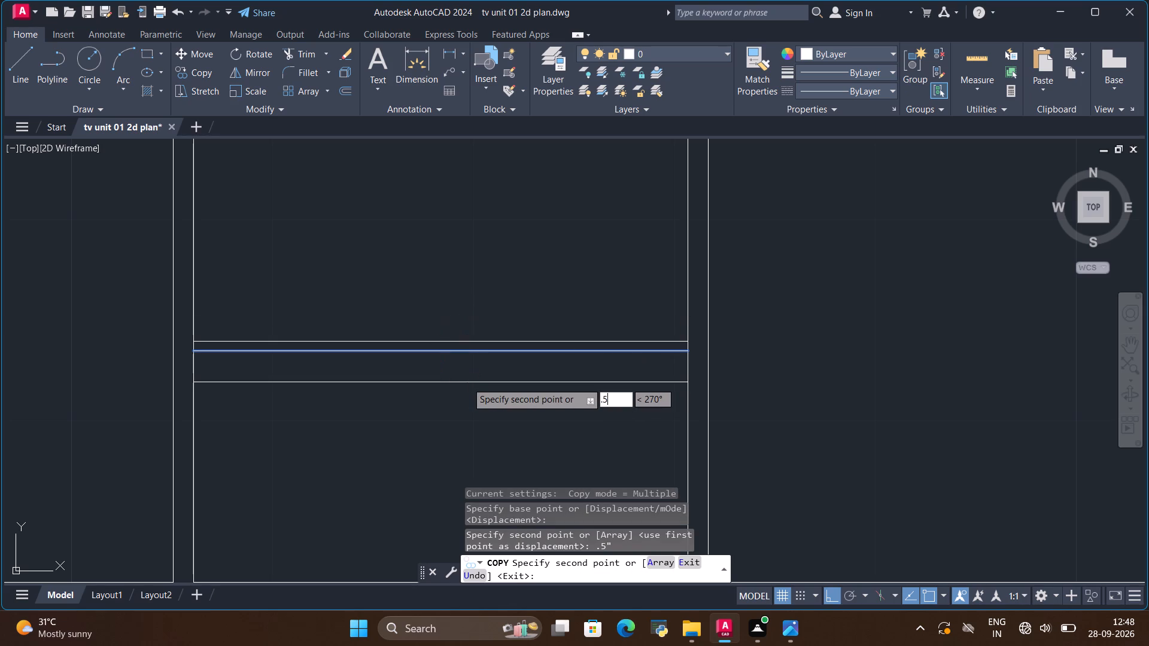
pyautogui.hotkey('shift', '"')
pyautogui.press('Return')
pyautogui.press('Escape')
# Trim away the shelf's centre line and the short vertical side segments between its upper and lower edges at both ends.
pyautogui.scroll(3, 473, 383)
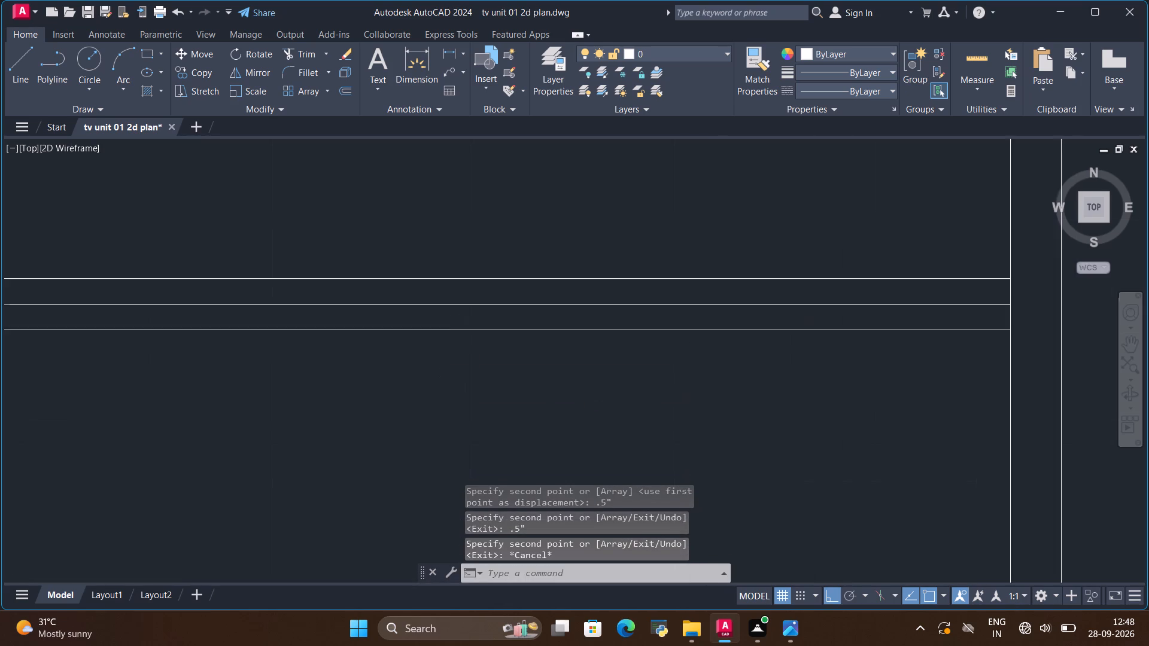
pyautogui.scroll(-1, 476, 362)
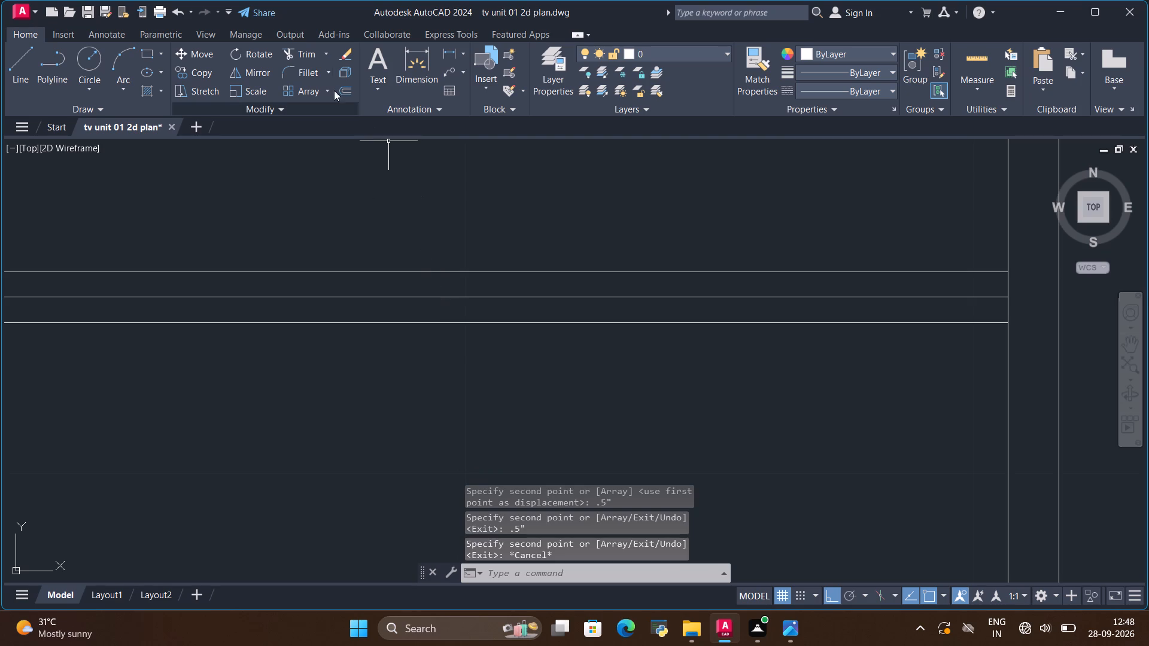
pyautogui.click(300, 51)
pyautogui.scroll(2, 430, 237)
pyautogui.moveTo(511, 374); pyautogui.dragTo(519, 383)
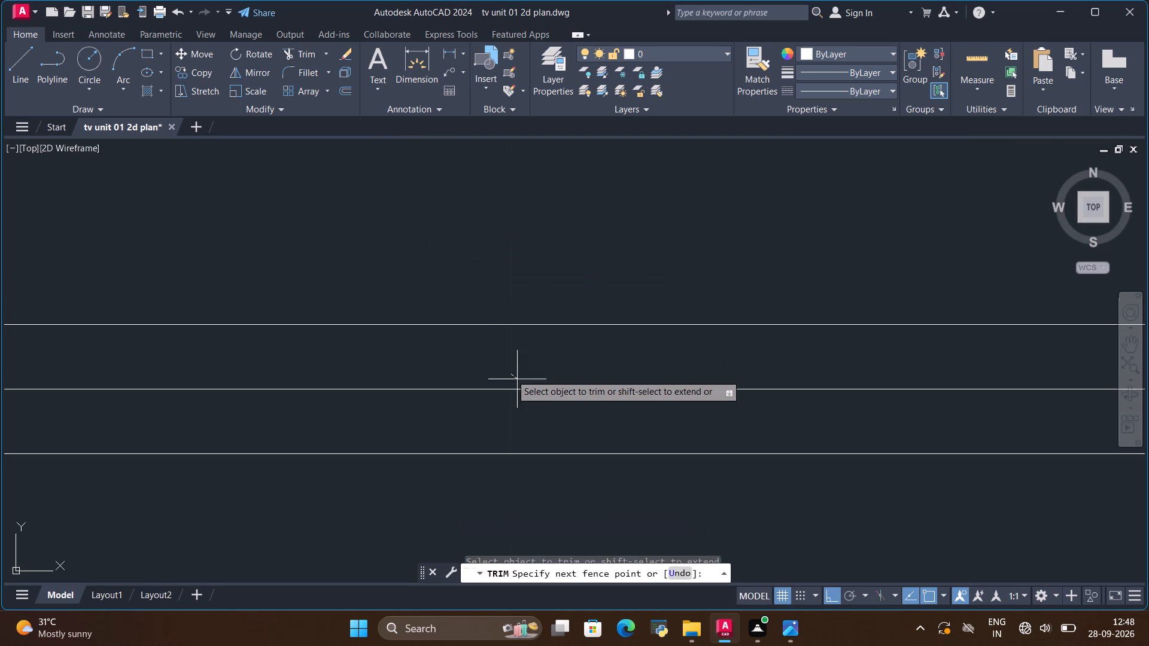
pyautogui.moveTo(519, 383); pyautogui.dragTo(528, 398)
pyautogui.scroll(-2, 431, 380)
pyautogui.scroll(2, 1047, 395)
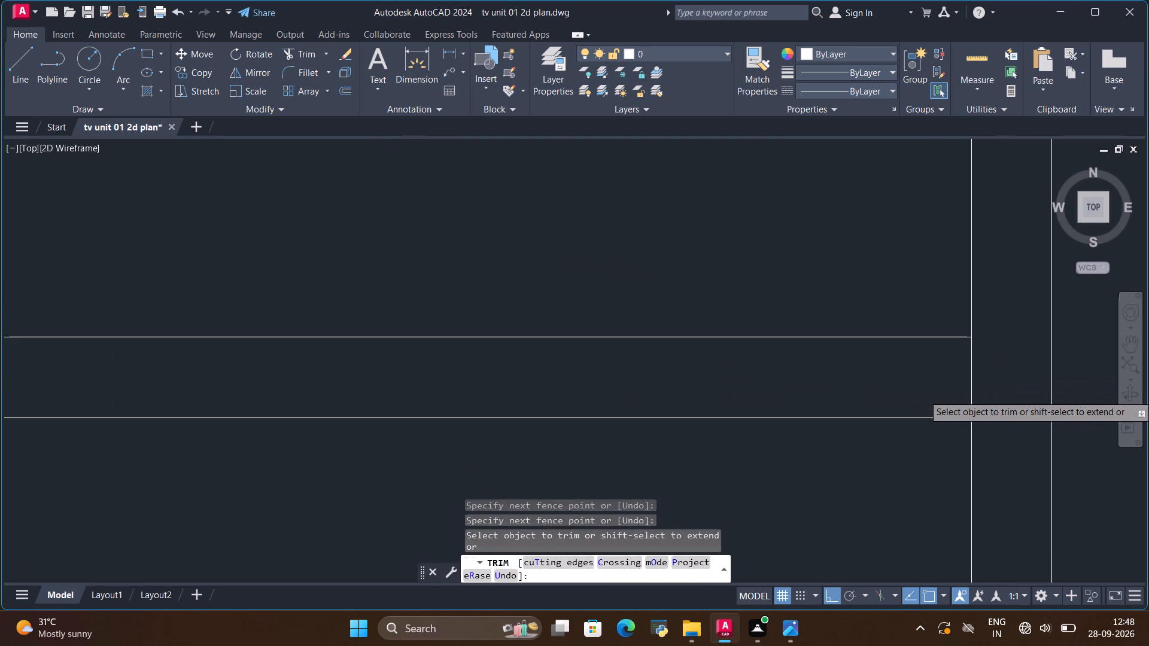
pyautogui.moveTo(980, 372); pyautogui.dragTo(905, 376)
pyautogui.scroll(-4, 914, 375)
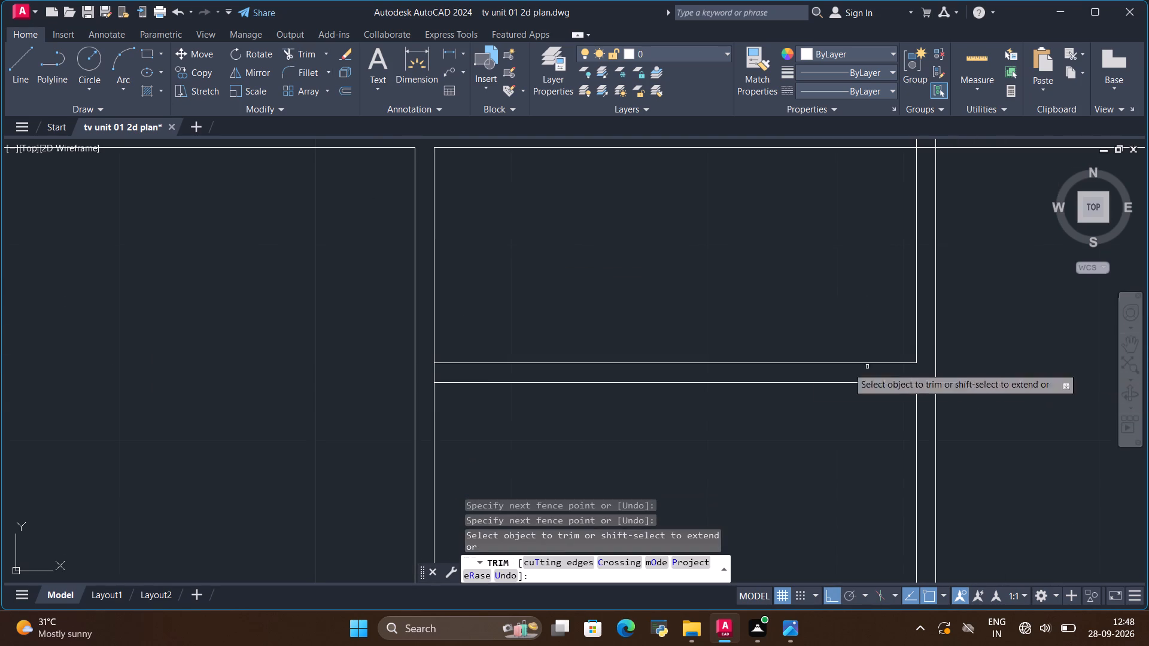
pyautogui.scroll(4, 420, 362)
pyautogui.moveTo(521, 401); pyautogui.dragTo(512, 400)
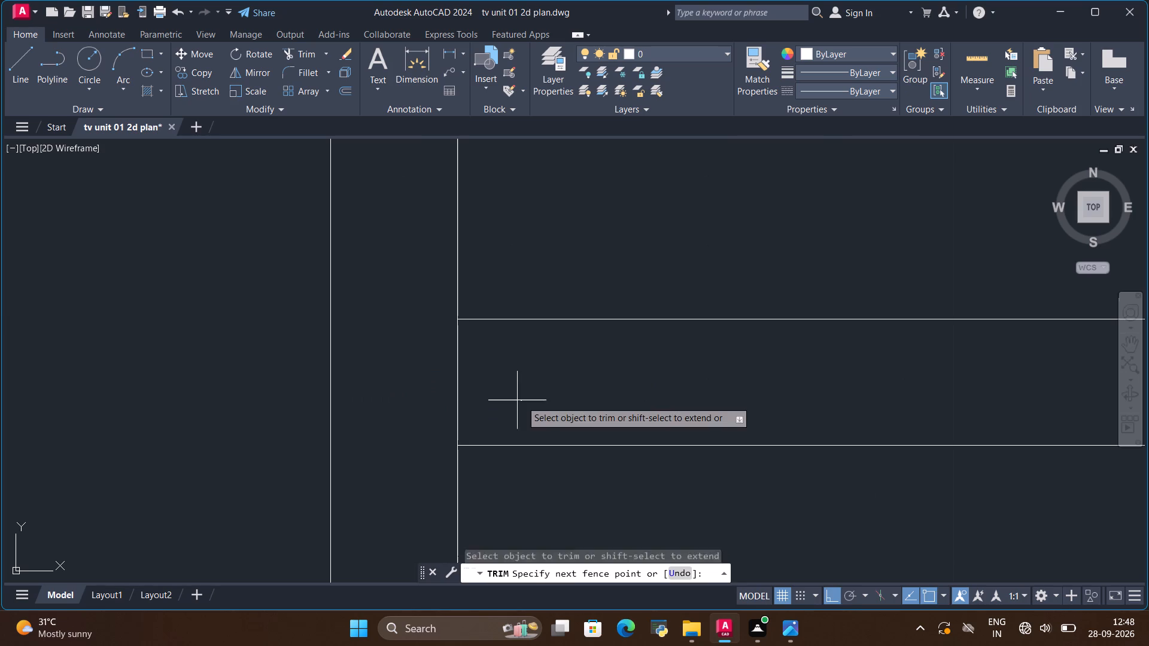
pyautogui.moveTo(512, 400); pyautogui.dragTo(441, 393)
pyautogui.press('Escape')
pyautogui.scroll(-7, 504, 401)
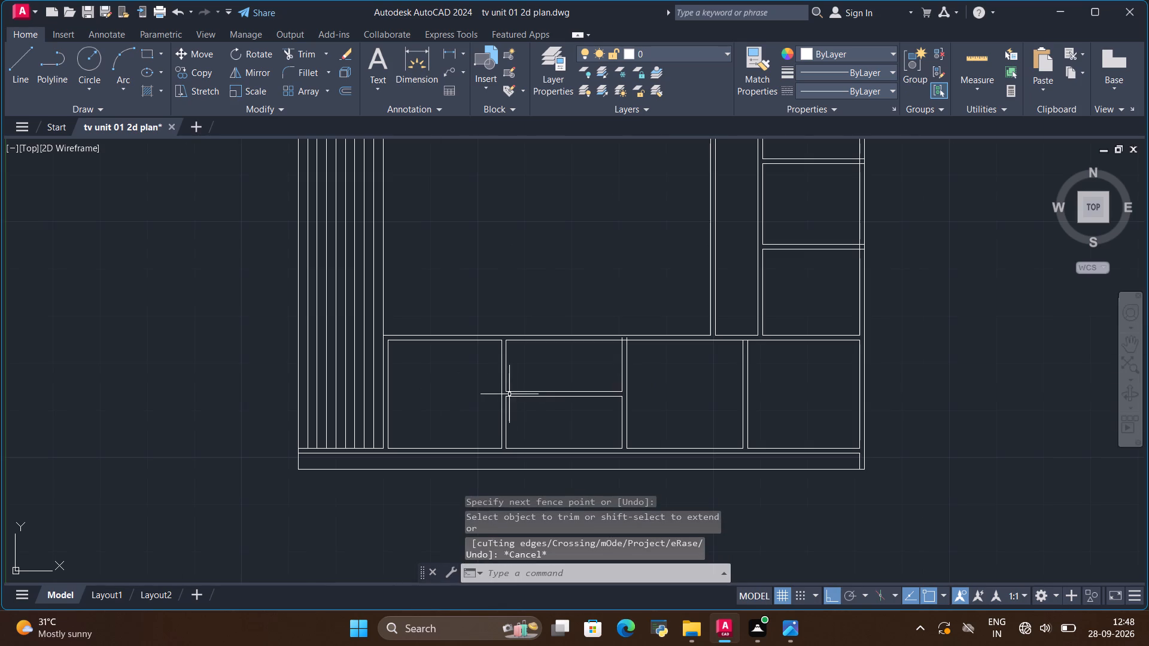
# Save the drawing.
pyautogui.hotkey('ctrl', 's')
pyautogui.hotkey('ctrl', 's')
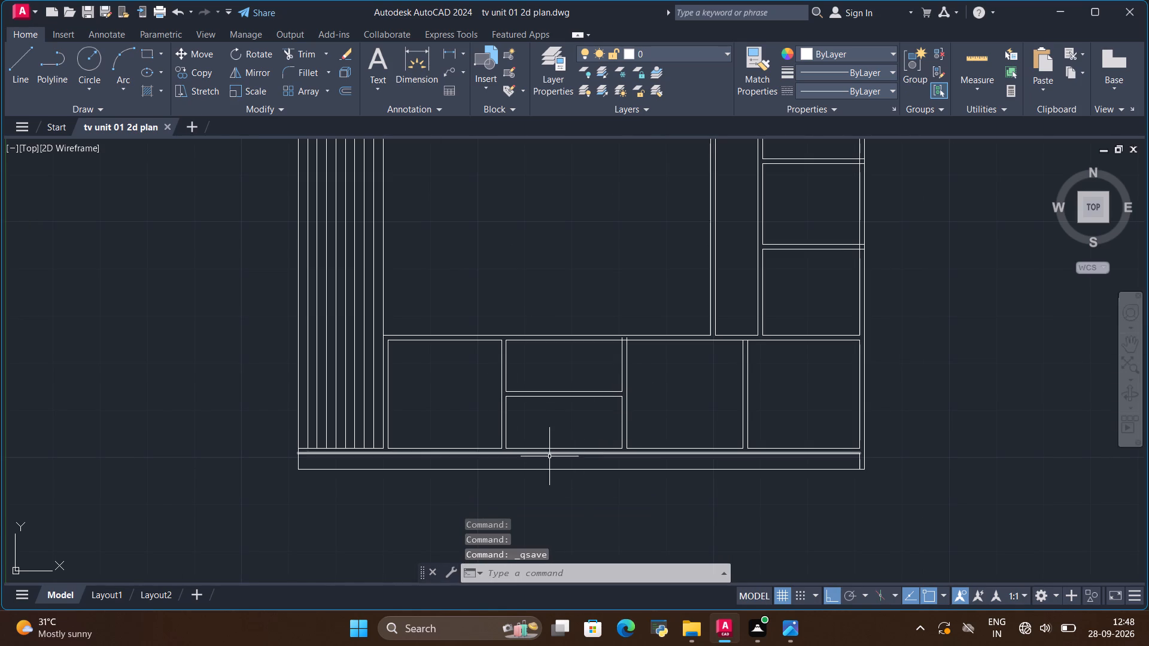
# Examine the base strip under the lower cabinets and its right-hand corner.
pyautogui.scroll(1, 546, 456)
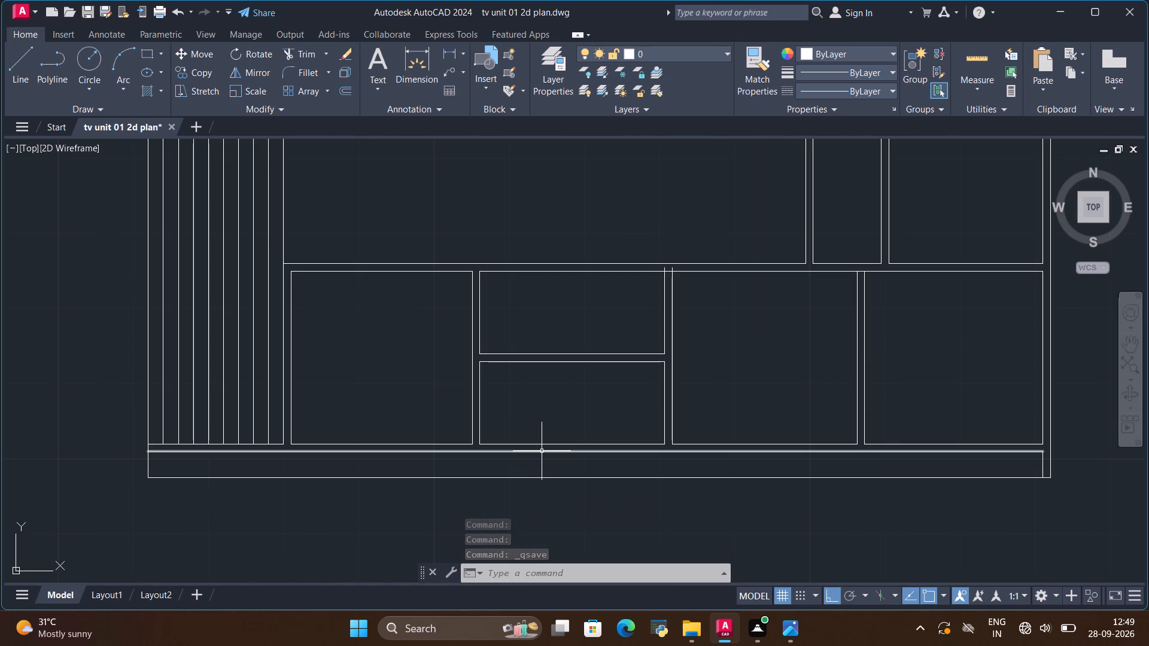
pyautogui.scroll(-2, 542, 451)
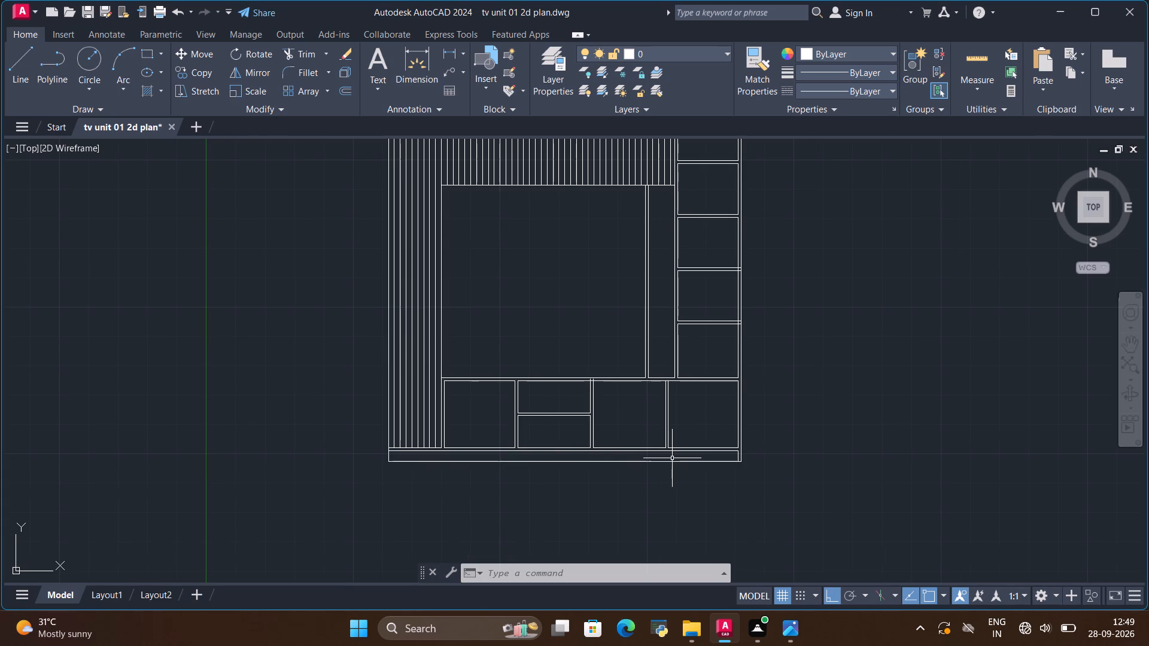
pyautogui.scroll(2, 740, 471)
pyautogui.scroll(2, 710, 423)
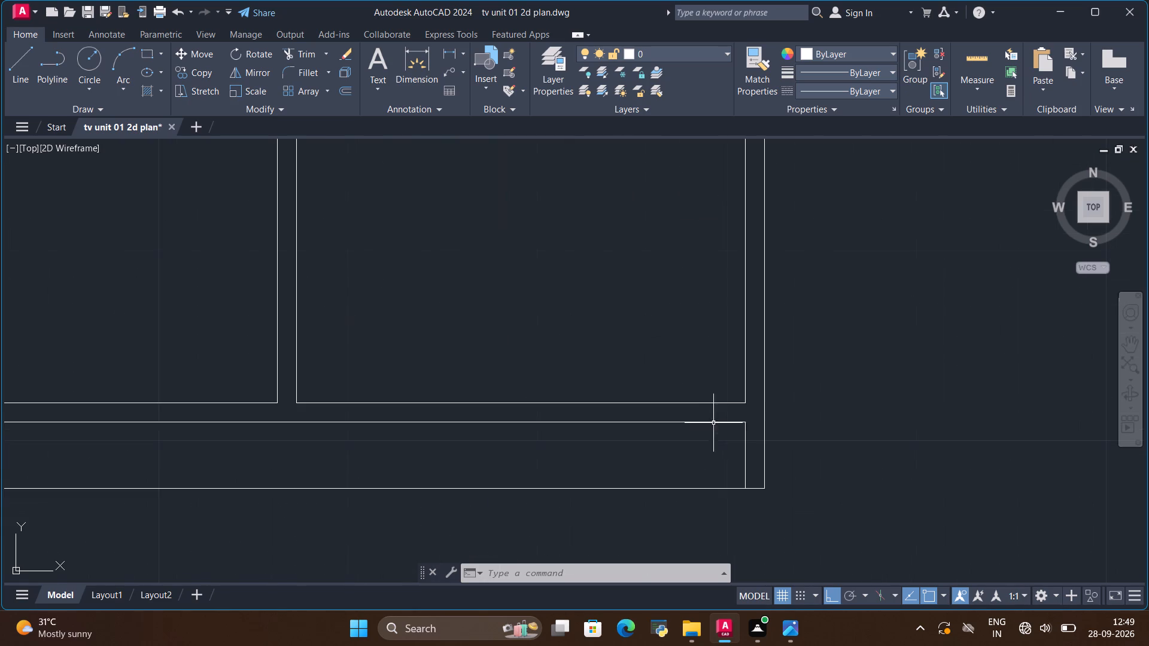
pyautogui.scroll(-4, 732, 425)
pyautogui.scroll(-1, 684, 421)
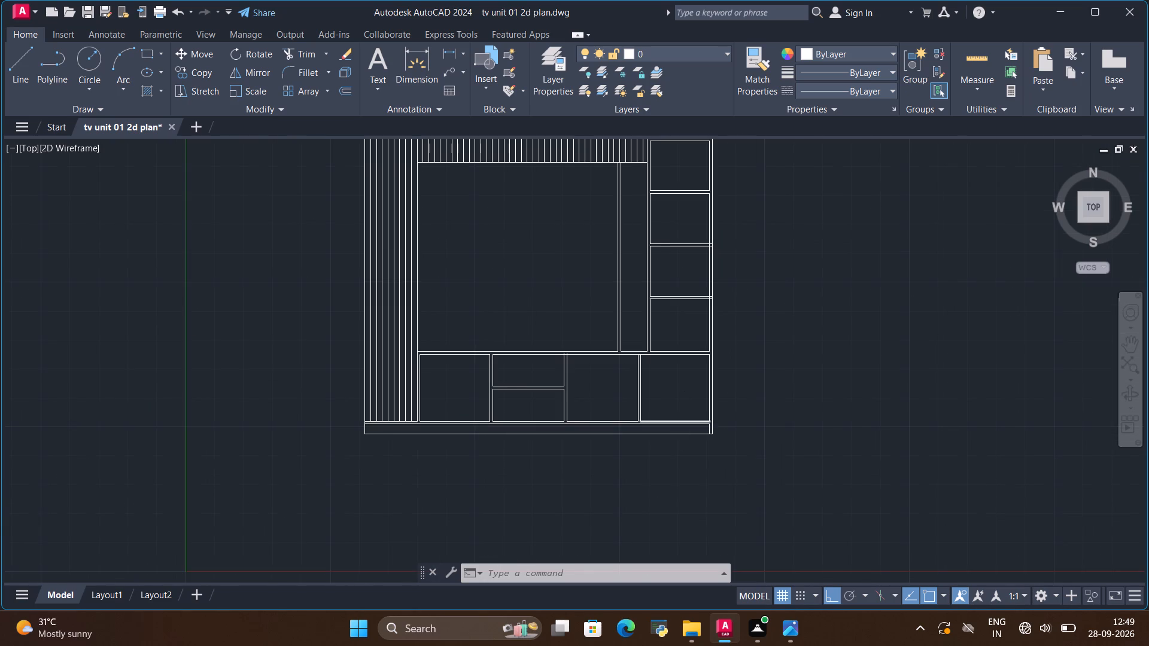
# Dimension the TV unit's overall width between its top corners, placing the dimension line just above the top edge.
pyautogui.click(417, 63)
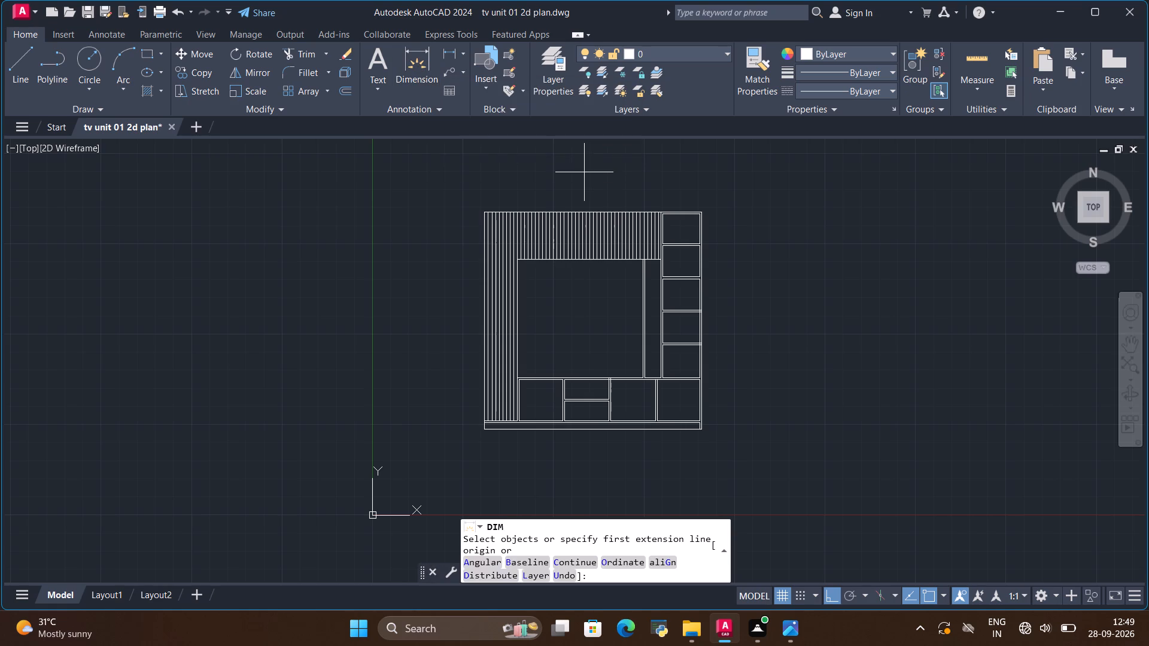
pyautogui.click(425, 80)
pyautogui.scroll(4, 497, 194)
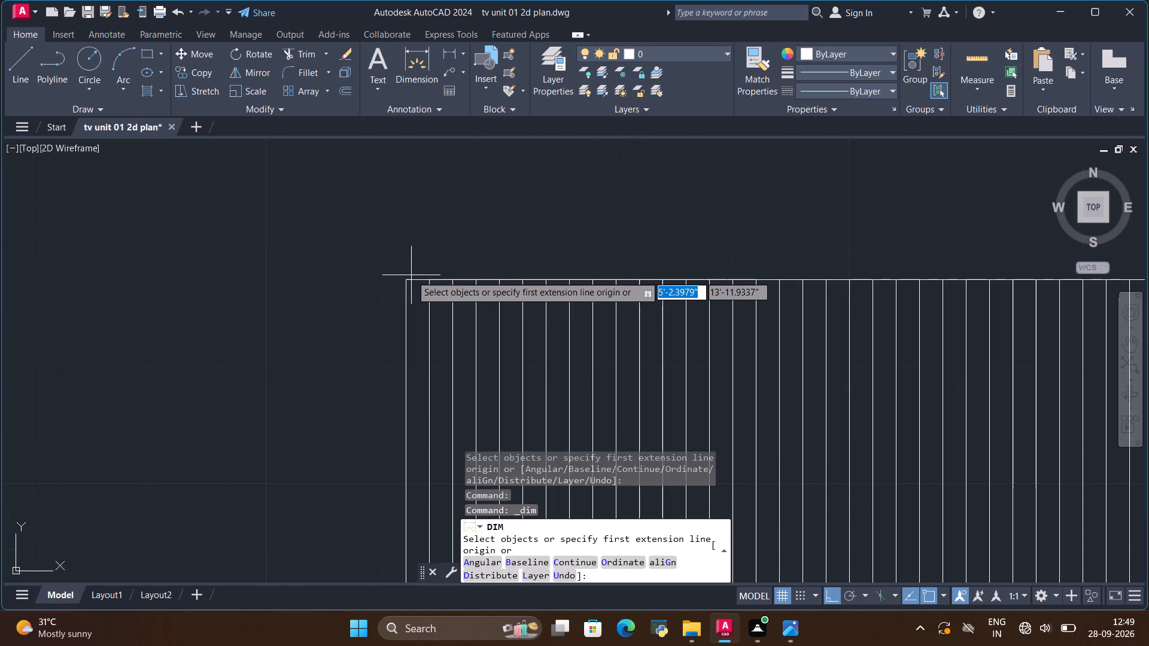
pyautogui.click(405, 284)
pyautogui.scroll(-3, 356, 230)
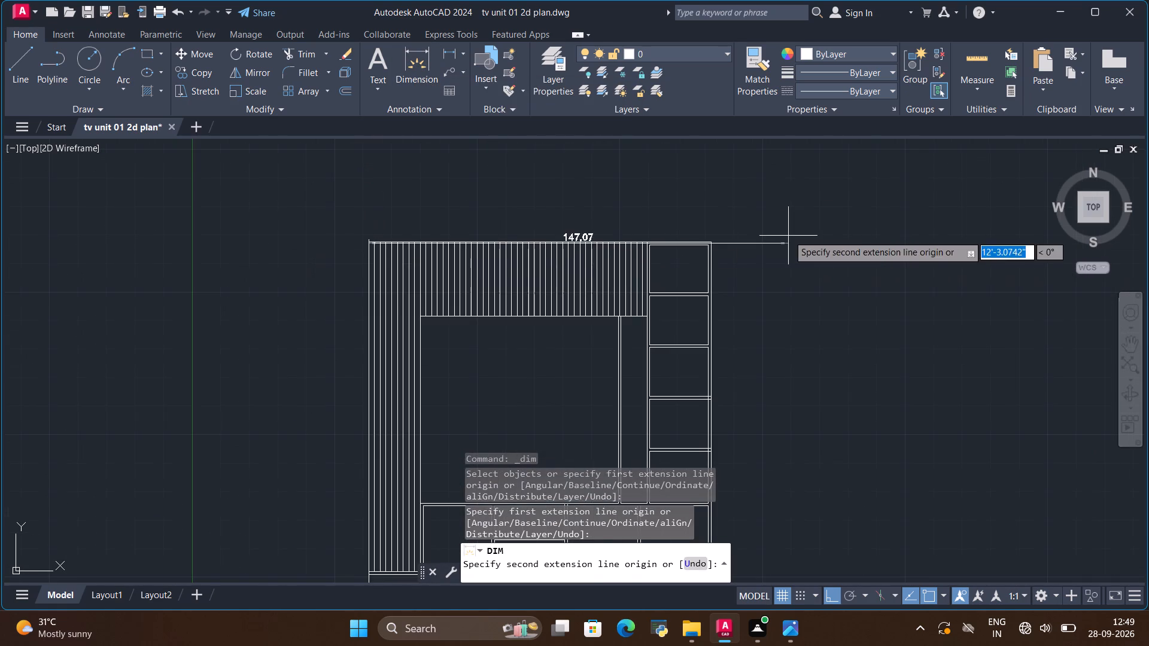
pyautogui.scroll(5, 718, 236)
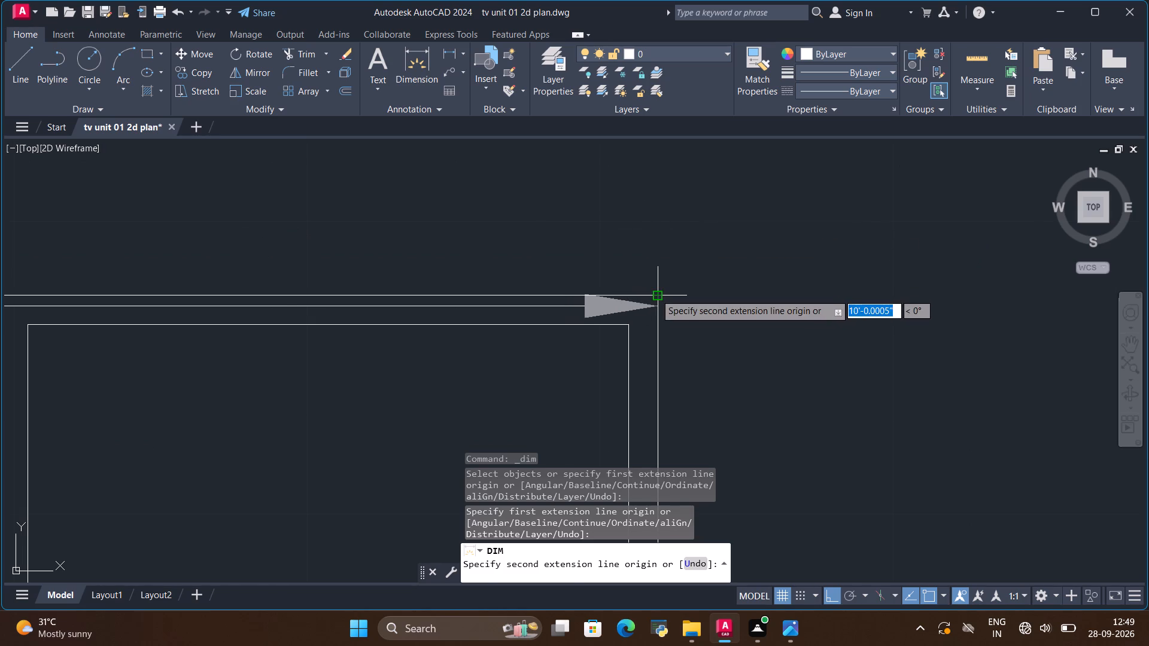
pyautogui.click(655, 294)
pyautogui.scroll(-1, 655, 225)
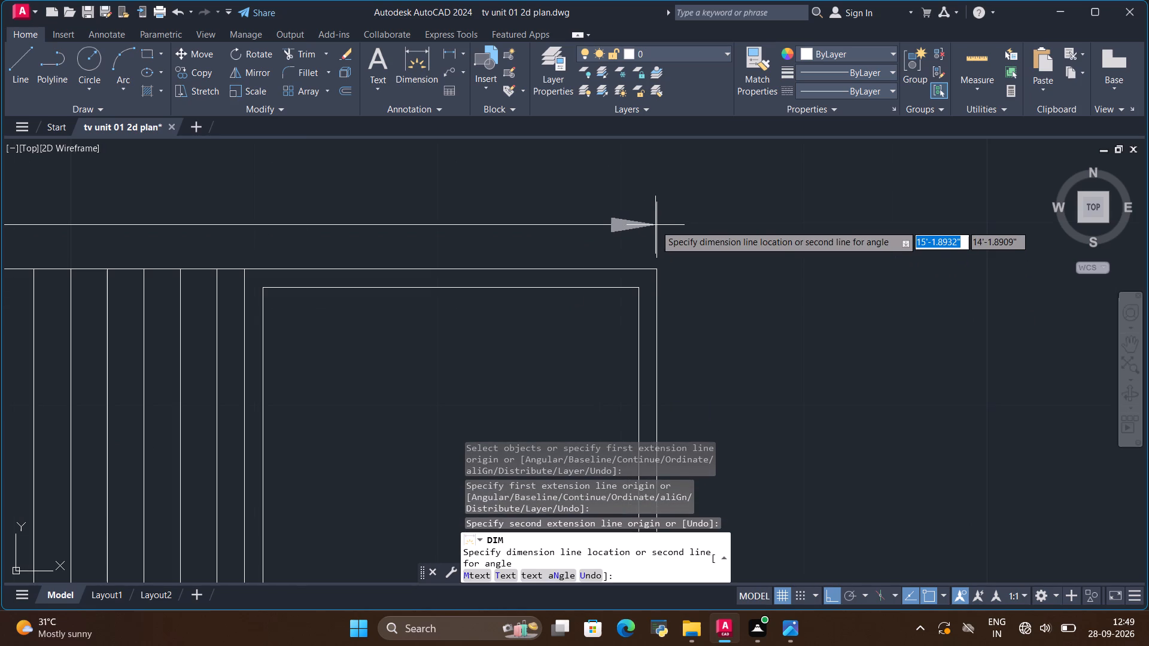
pyautogui.scroll(-4, 655, 225)
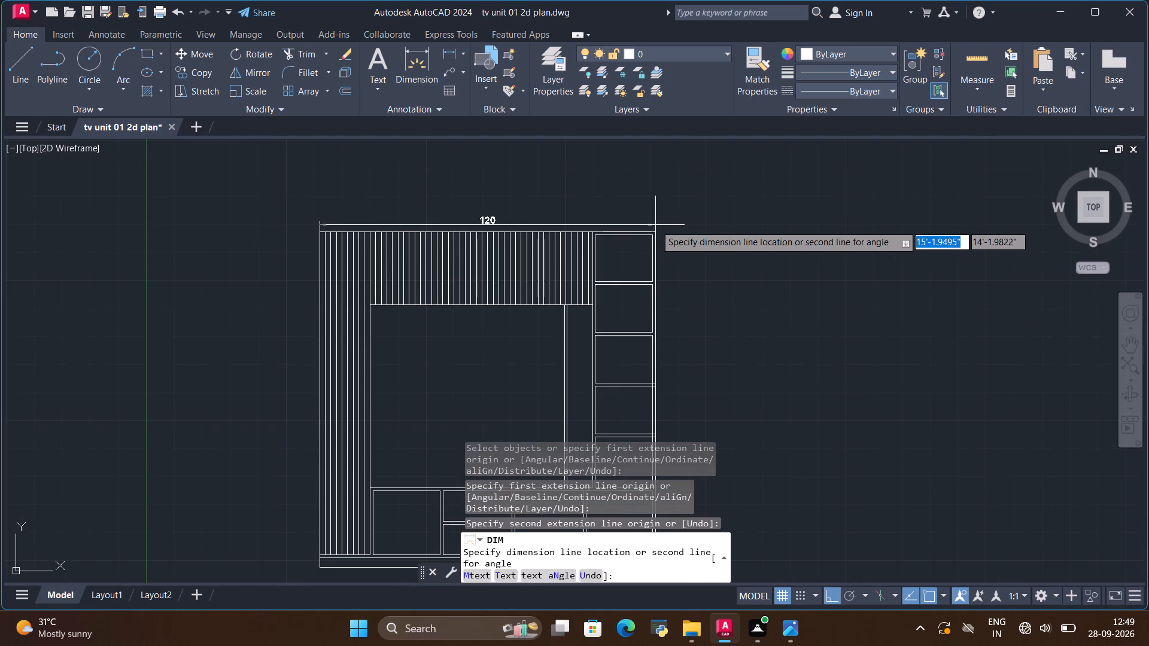
pyautogui.click(655, 218)
# Dimension the unit's overall height from its top-right to bottom-right corner, placing the dimension outside the right side.
pyautogui.scroll(1, 402, 208)
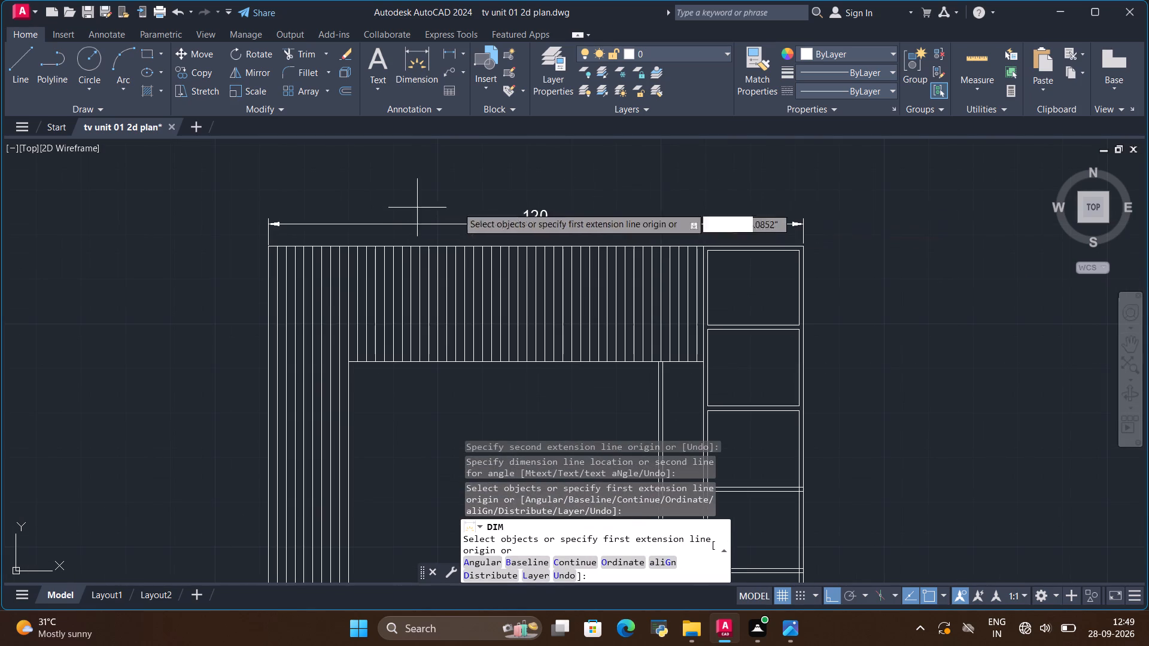
pyautogui.click(804, 246)
pyautogui.scroll(-4, 816, 269)
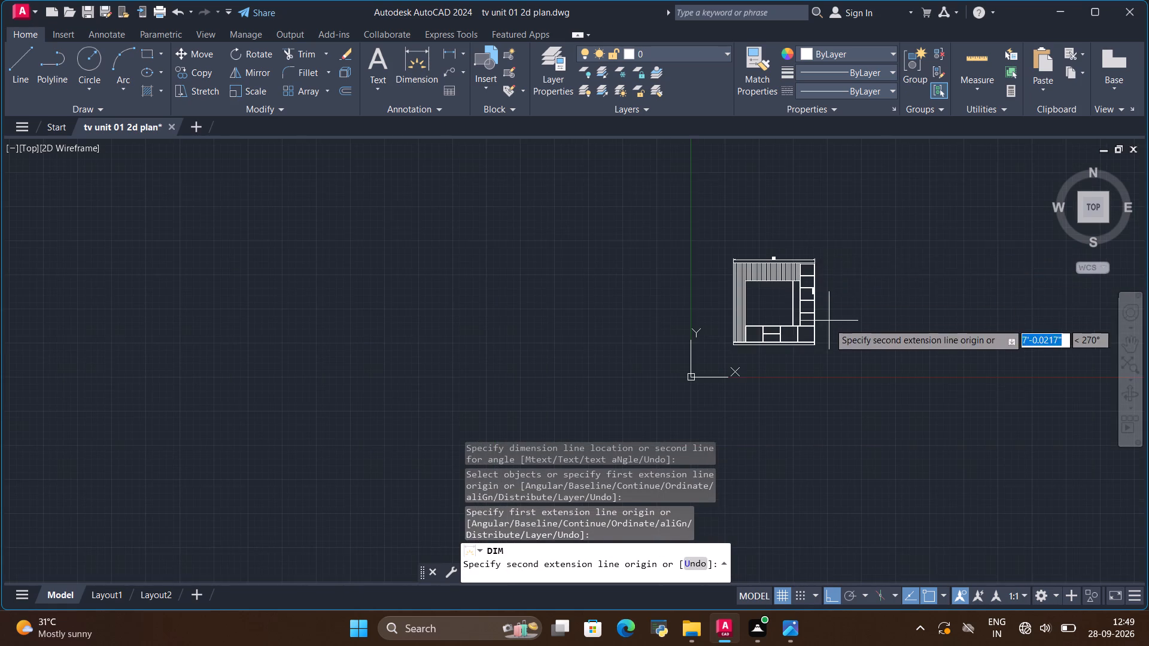
pyautogui.scroll(4, 829, 329)
pyautogui.scroll(-1, 764, 361)
pyautogui.scroll(3, 729, 435)
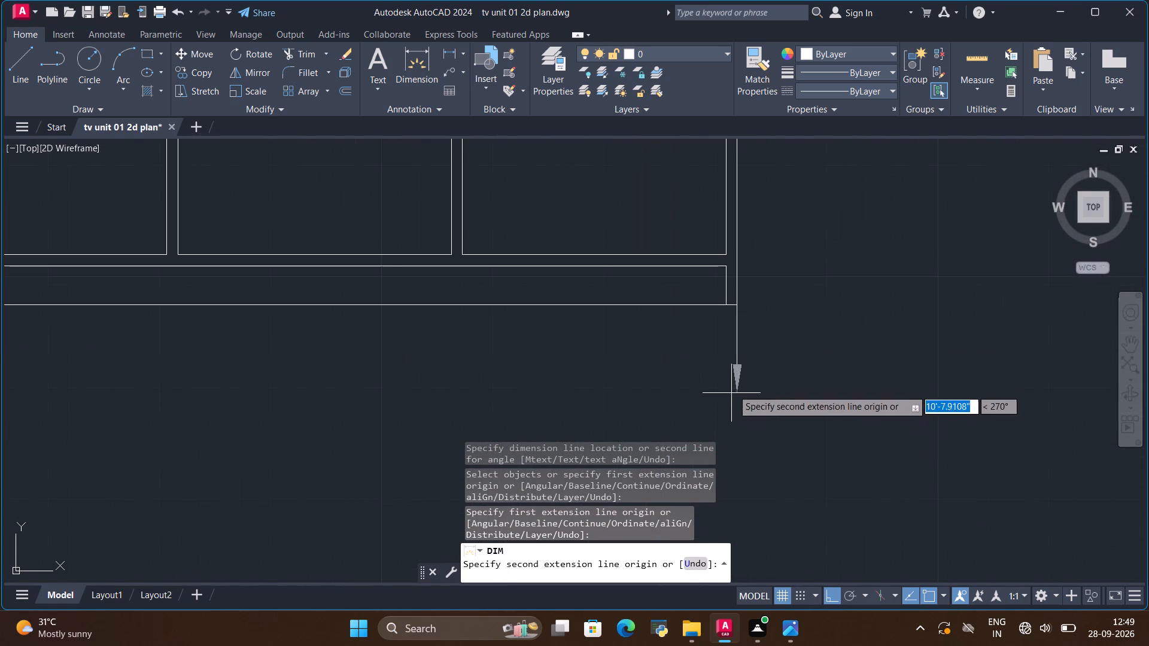
pyautogui.click(738, 303)
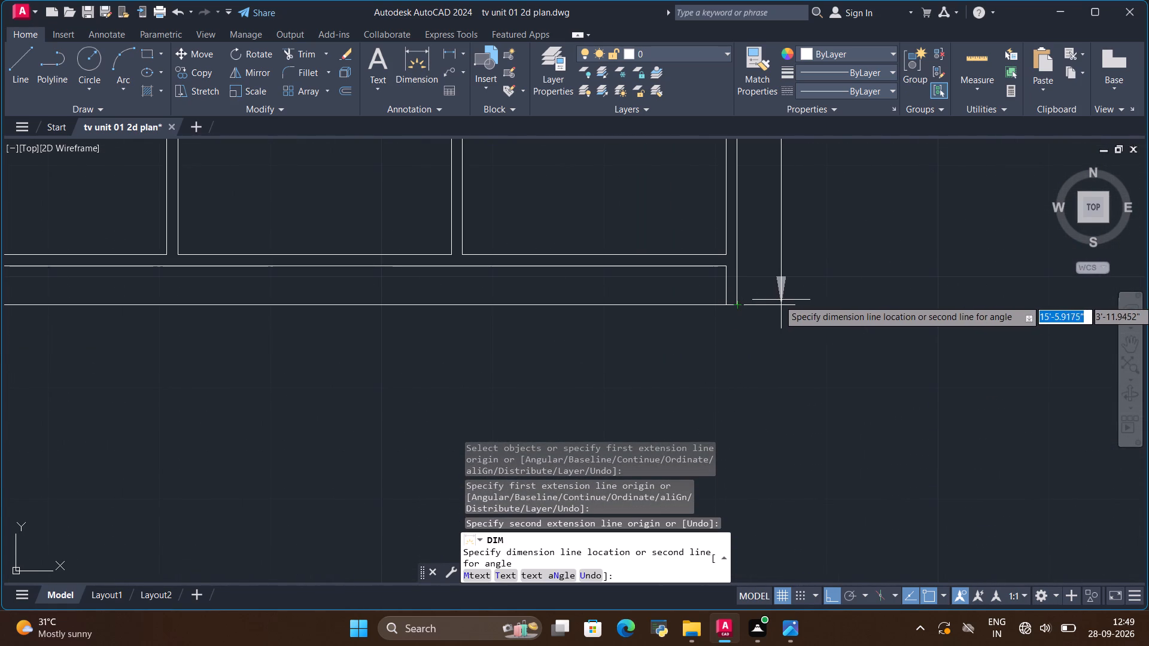
pyautogui.click(810, 304)
# Trim the shelf-edge ends and short inner side-line segments where the right column's shelves meet the outer side panel.
pyautogui.scroll(-4, 816, 367)
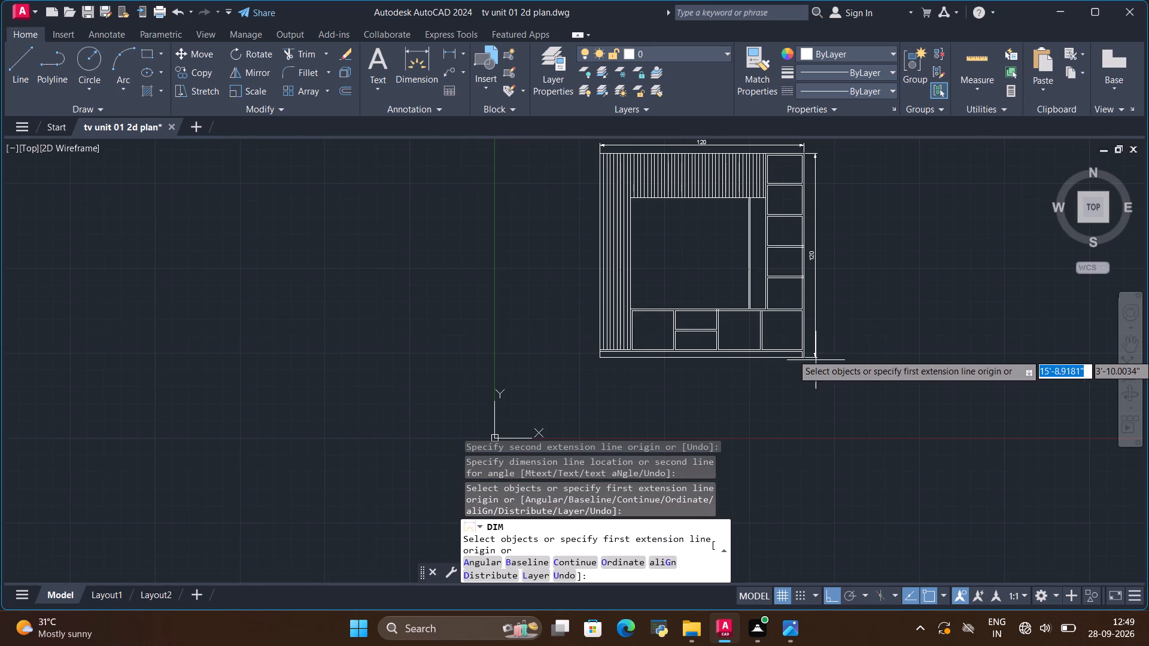
pyautogui.scroll(3, 805, 258)
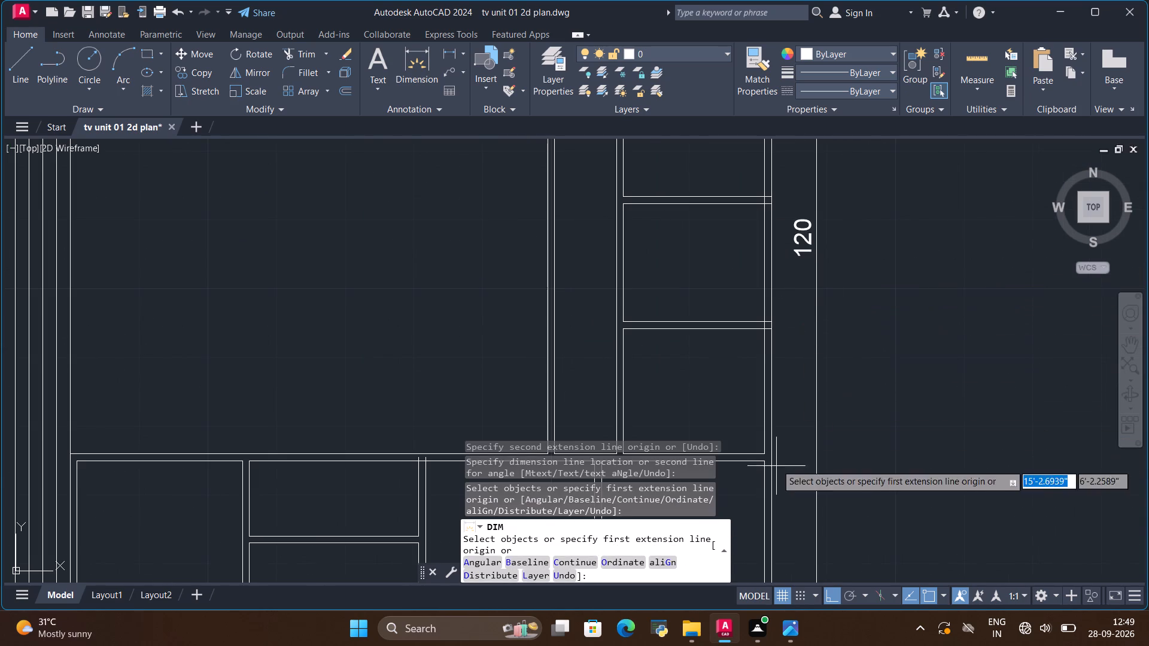
pyautogui.scroll(2, 770, 324)
pyautogui.scroll(-2, 764, 337)
pyautogui.scroll(2, 759, 319)
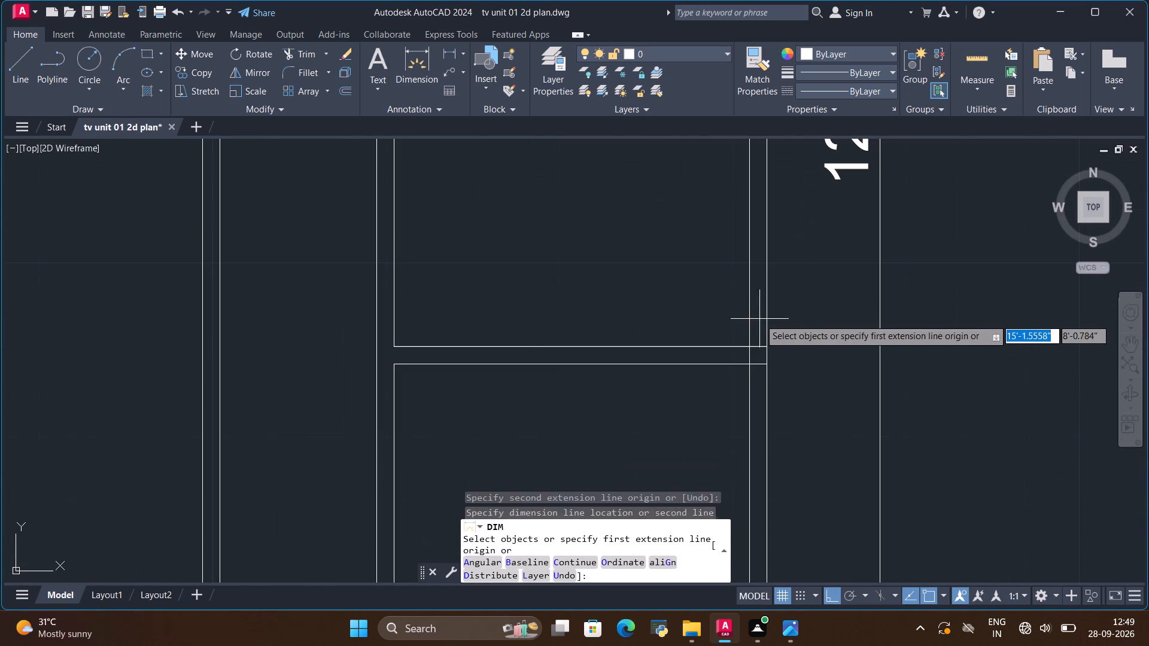
pyautogui.click(303, 53)
pyautogui.scroll(2, 728, 358)
pyautogui.scroll(1, 779, 374)
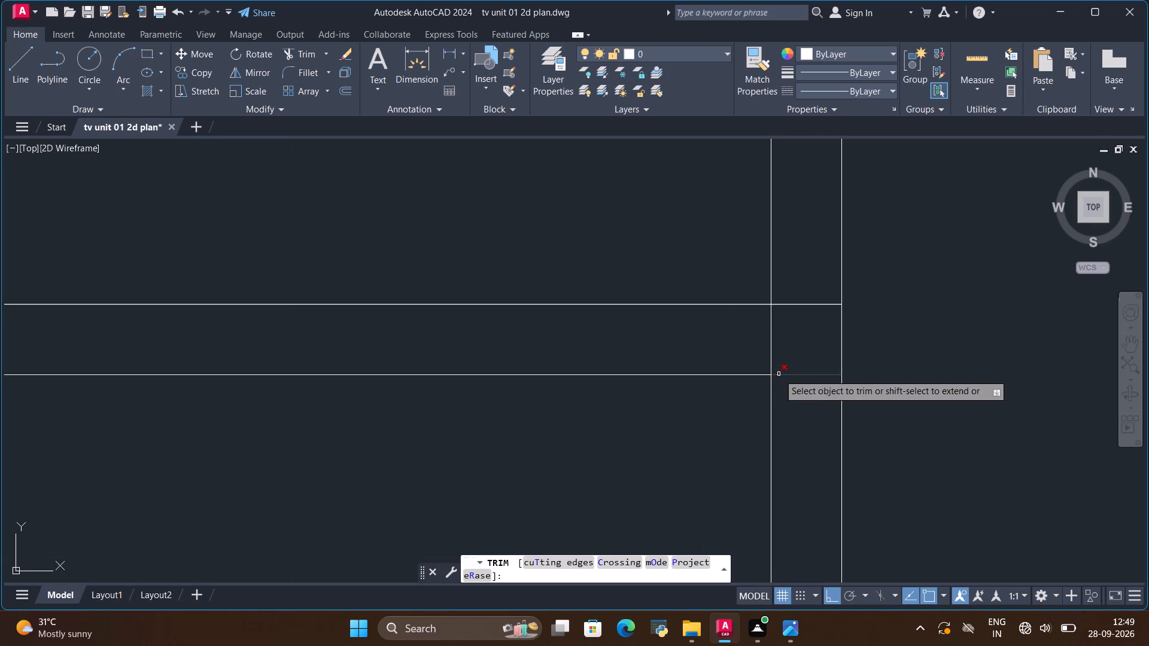
pyautogui.moveTo(794, 281); pyautogui.dragTo(723, 339)
pyautogui.scroll(-4, 800, 407)
pyautogui.scroll(4, 792, 179)
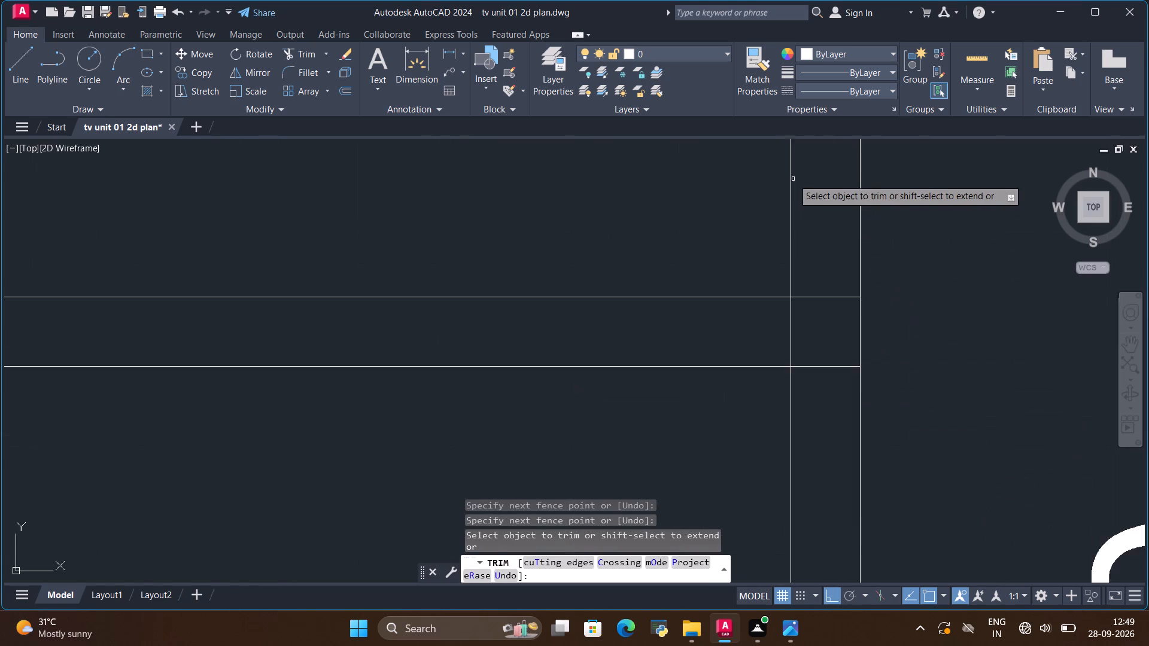
pyautogui.scroll(2, 793, 179)
pyautogui.scroll(-2, 831, 325)
pyautogui.moveTo(832, 319); pyautogui.dragTo(840, 339)
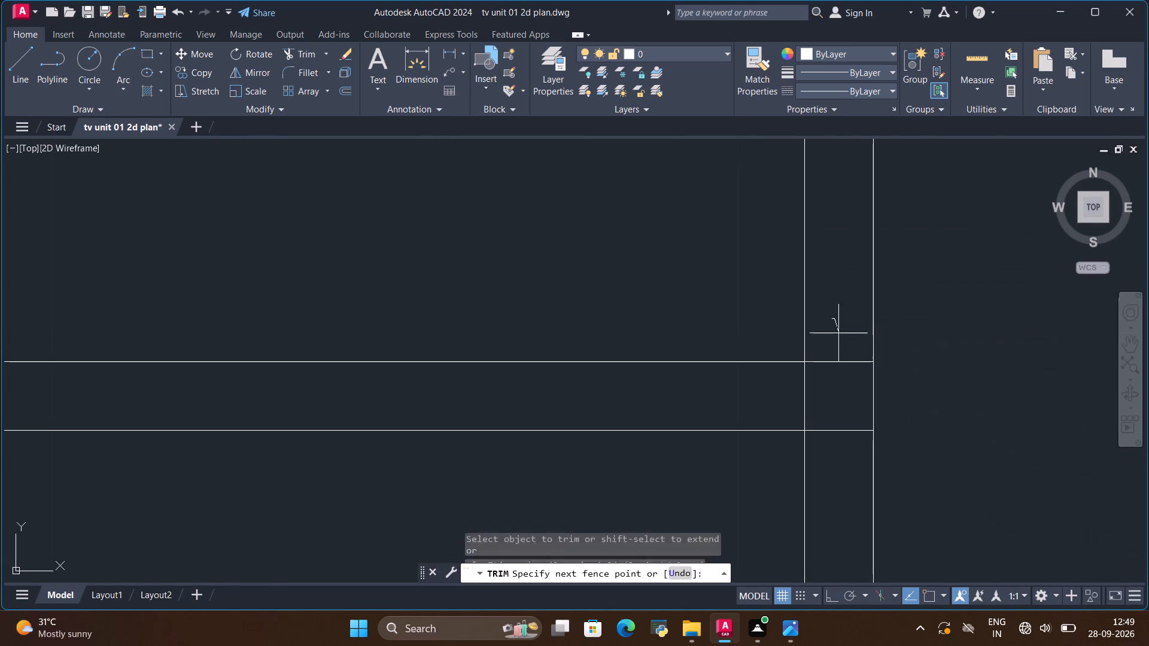
pyautogui.moveTo(840, 339); pyautogui.dragTo(791, 391)
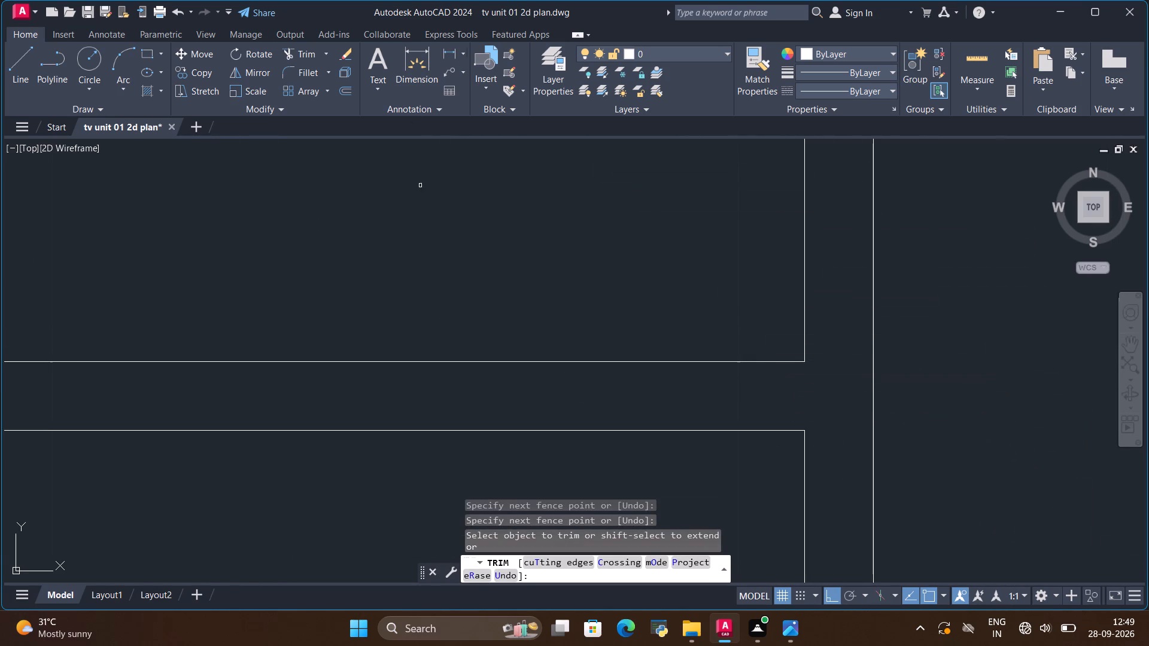
# Dimension the thickness of the second shelf from the top in the right column, placing it outside the side panel.
pyautogui.scroll(-5, 570, 372)
pyautogui.scroll(-2, 600, 256)
pyautogui.scroll(2, 588, 185)
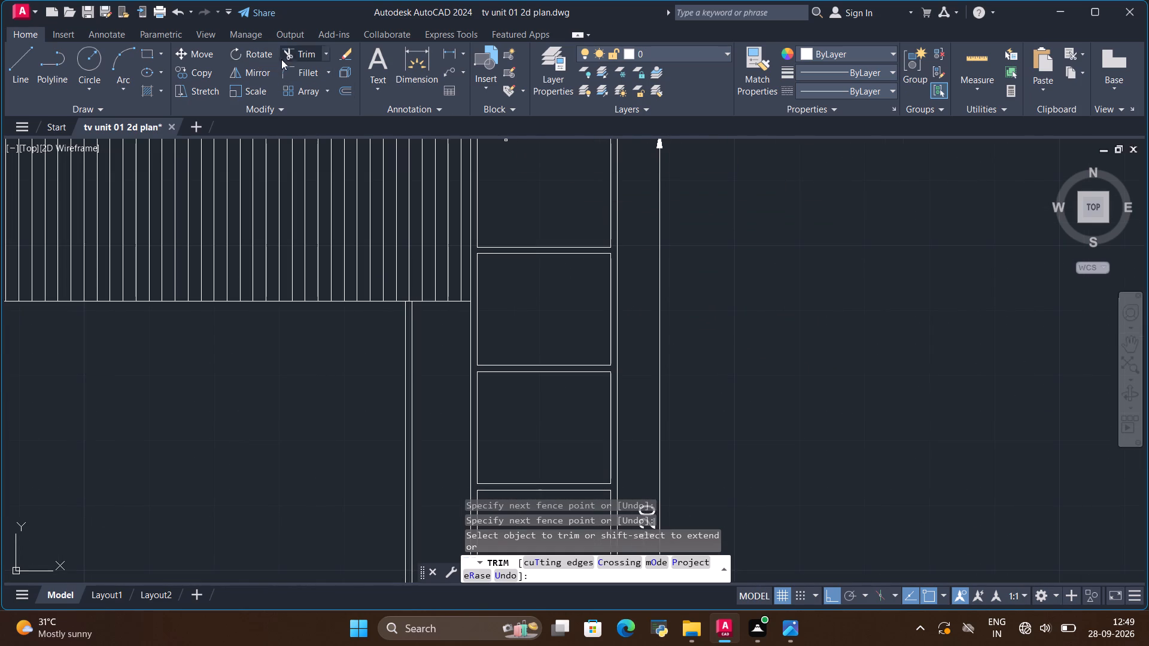
pyautogui.click(398, 72)
pyautogui.scroll(2, 615, 535)
pyautogui.scroll(-2, 584, 420)
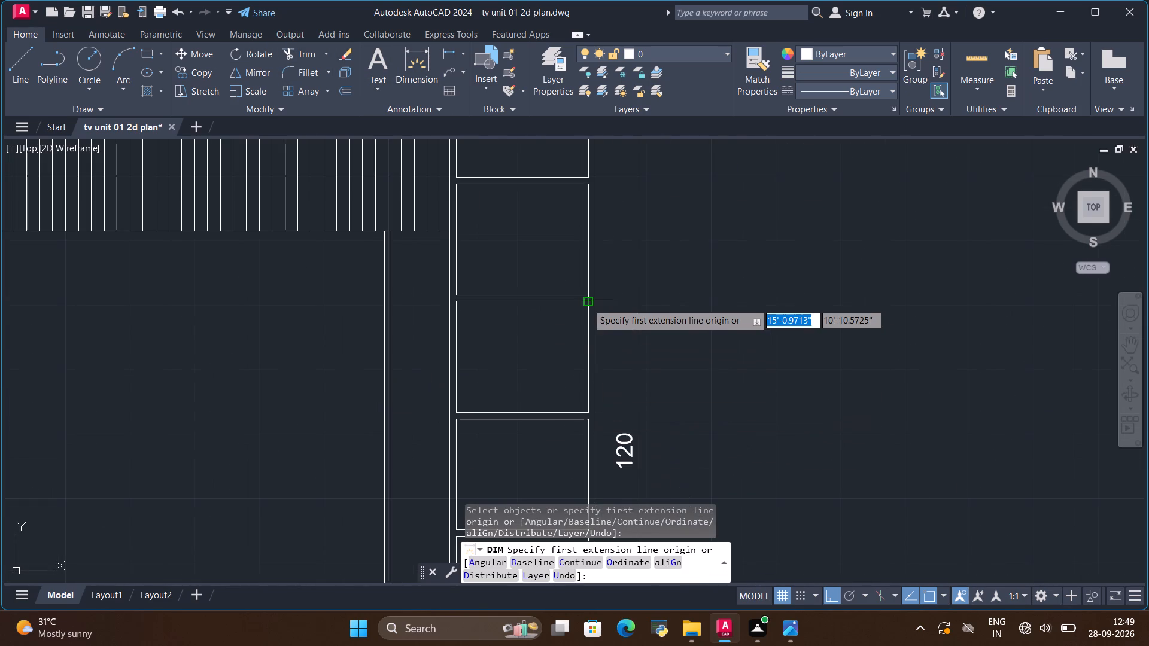
pyautogui.scroll(3, 586, 302)
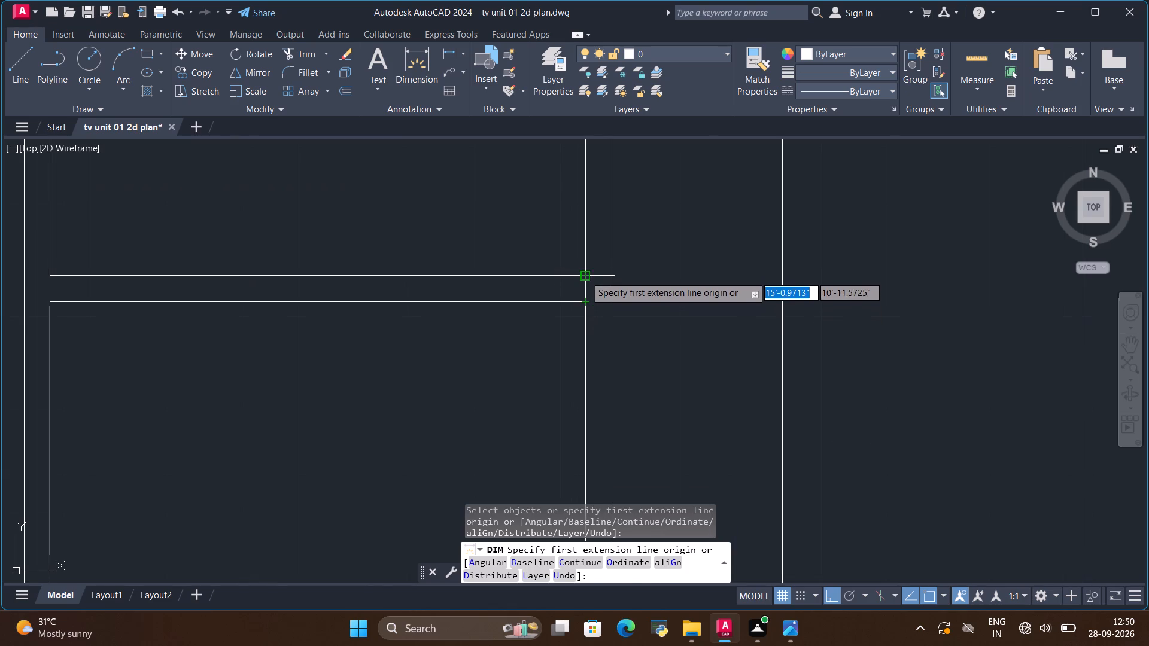
pyautogui.click(585, 276)
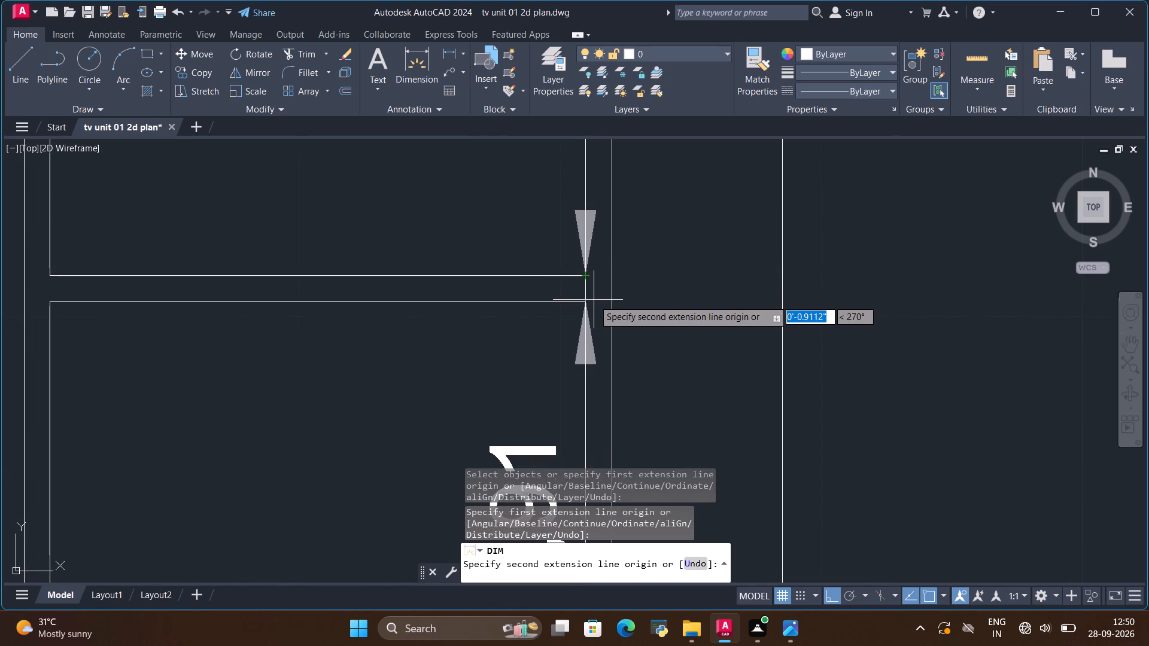
pyautogui.click(584, 303)
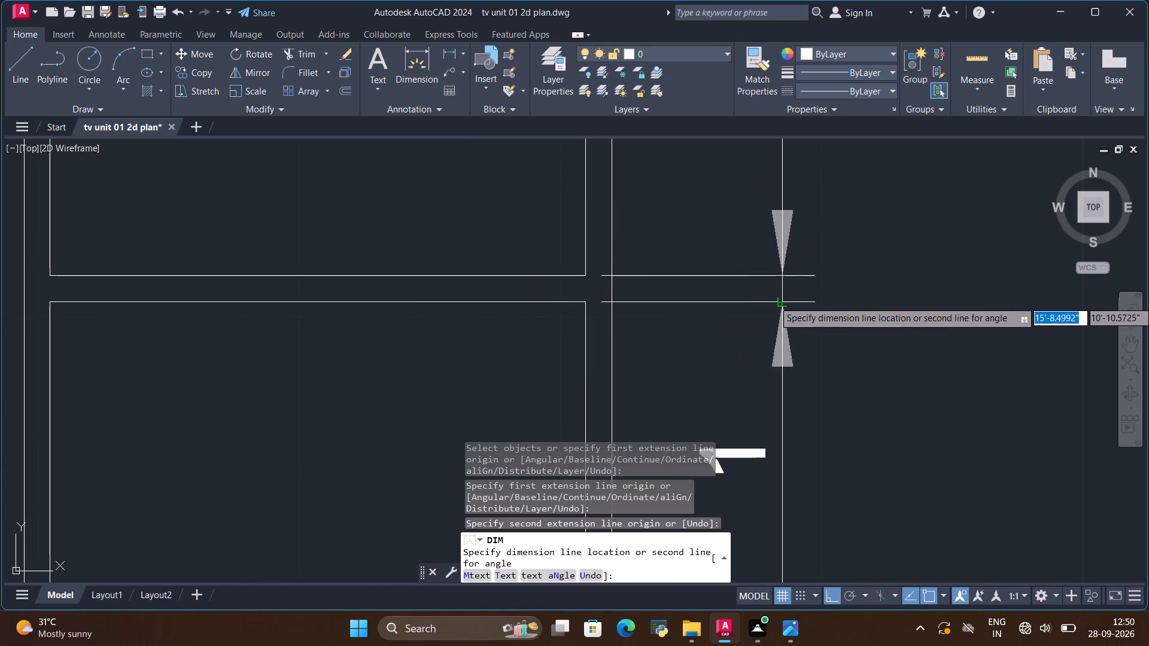
pyautogui.click(725, 298)
# Dimension the thickness of the board on top of the lower cabinets at its right end, placing it outside the side panel.
pyautogui.scroll(-2, 817, 354)
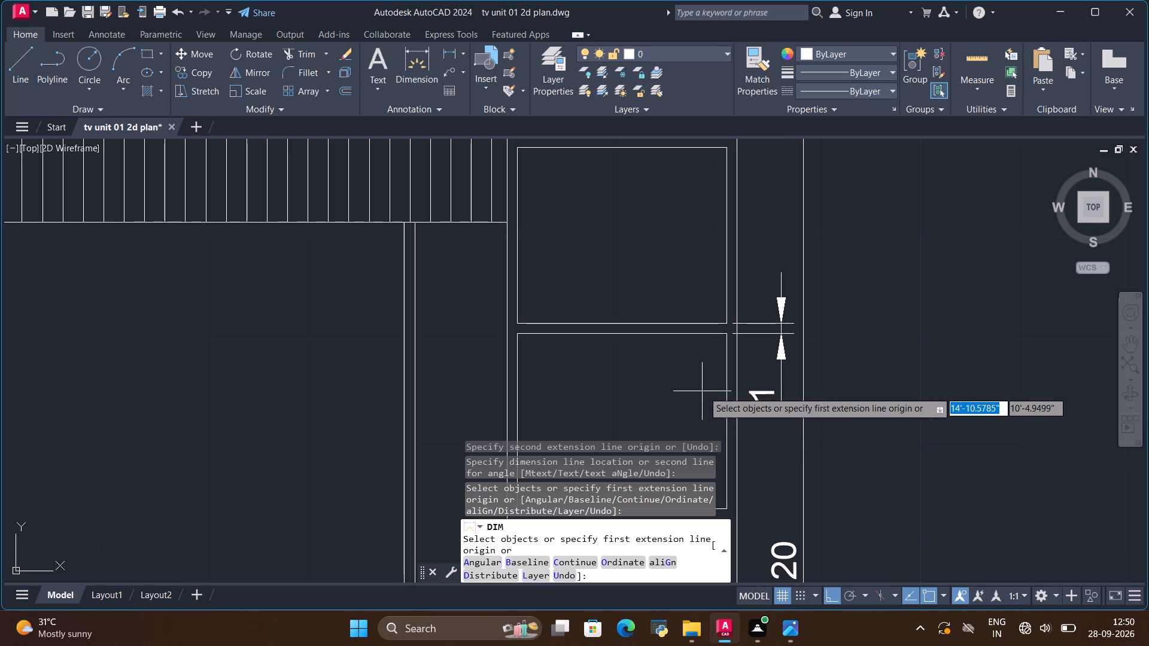
pyautogui.scroll(-2, 706, 391)
pyautogui.scroll(-2, 599, 255)
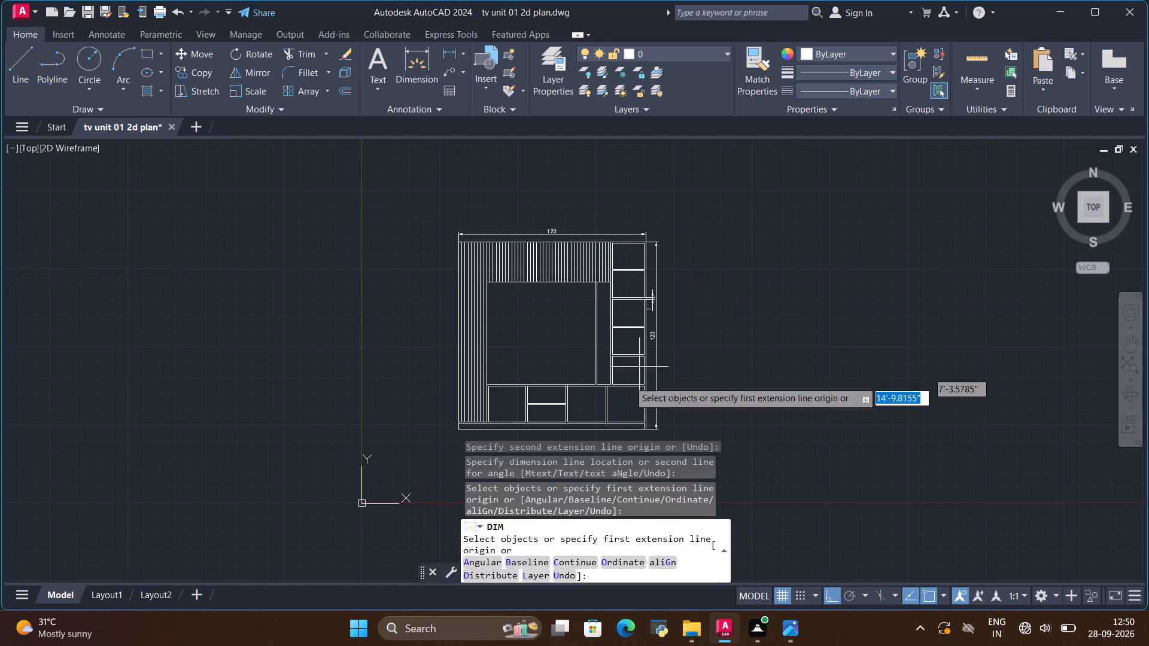
pyautogui.scroll(1, 603, 407)
pyautogui.scroll(-1, 627, 381)
pyautogui.scroll(3, 622, 409)
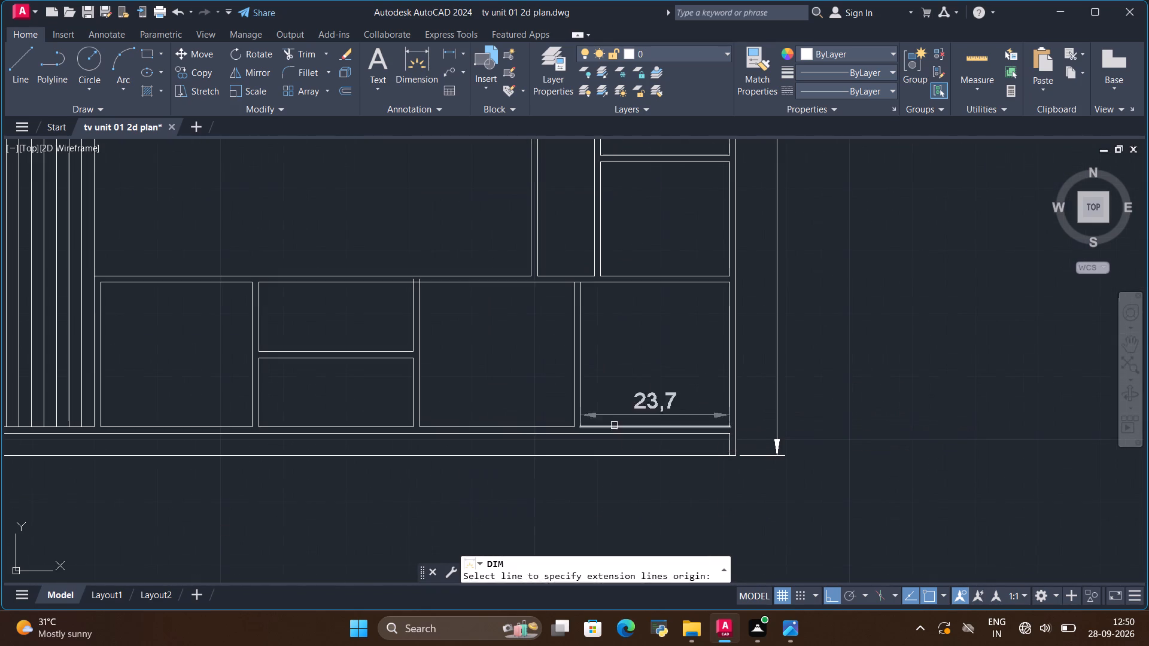
pyautogui.scroll(-2, 648, 331)
pyautogui.scroll(5, 685, 307)
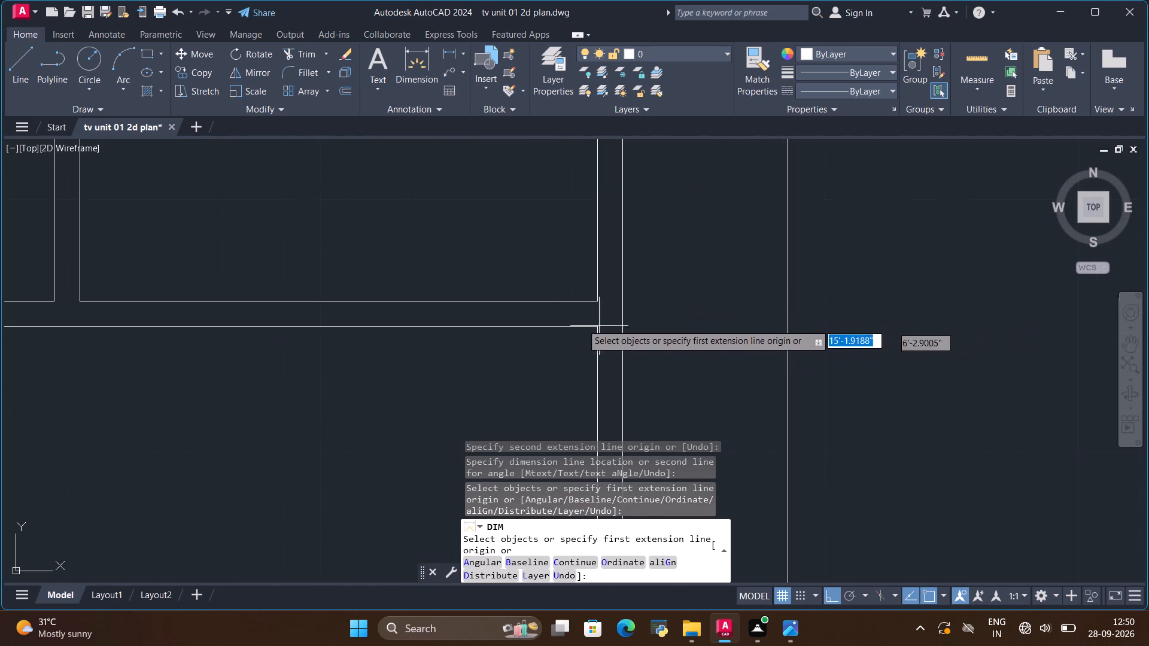
pyautogui.click(598, 298)
pyautogui.click(597, 325)
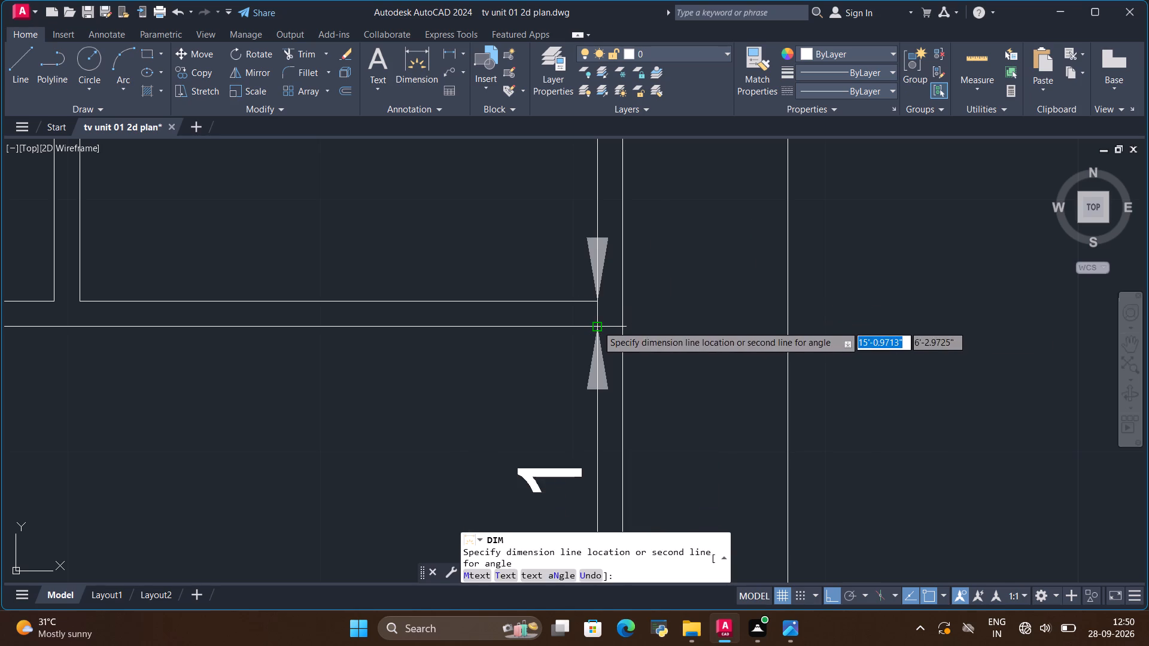
pyautogui.click(729, 328)
# Dimension the width of the first fluted strip at the panel's top-left corner, placing it below the overall width dimension.
pyautogui.scroll(-3, 814, 367)
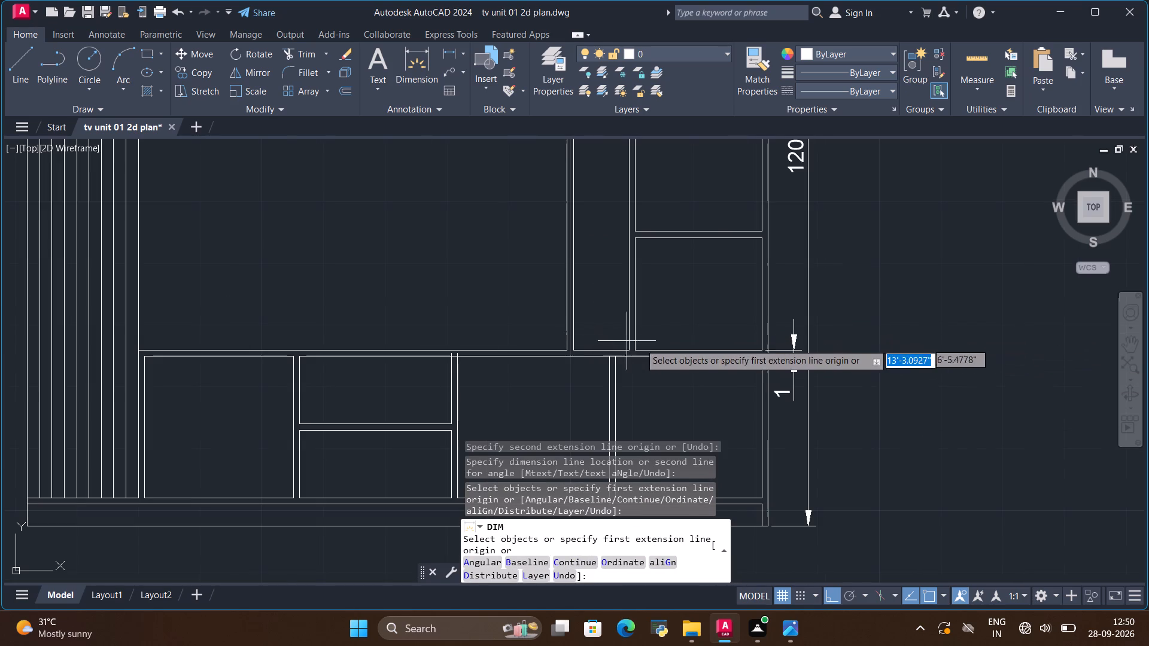
pyautogui.scroll(-3, 698, 342)
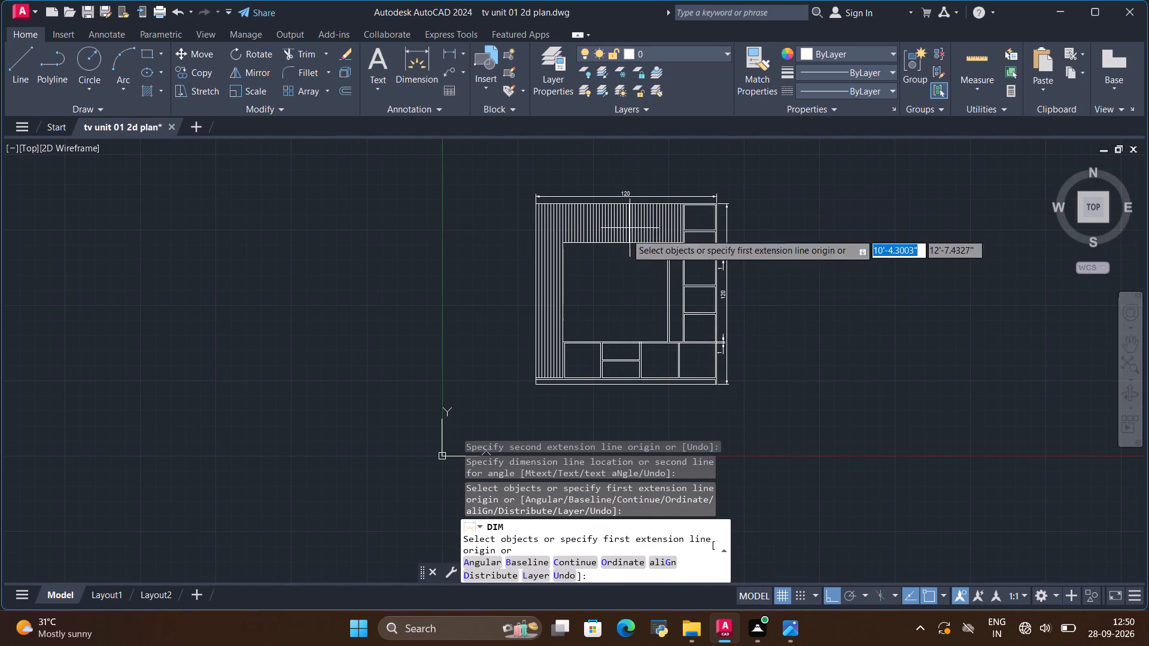
pyautogui.scroll(2, 590, 388)
pyautogui.scroll(2, 510, 391)
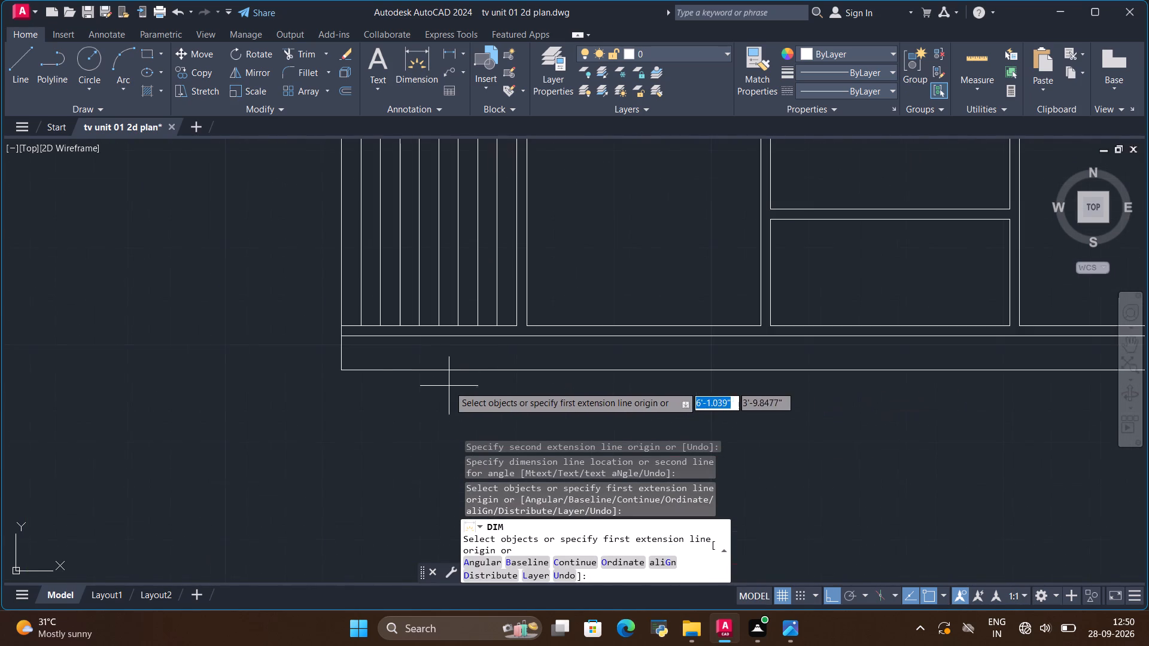
pyautogui.scroll(-5, 449, 386)
pyautogui.scroll(2, 422, 255)
pyautogui.scroll(2, 507, 318)
pyautogui.scroll(3, 370, 245)
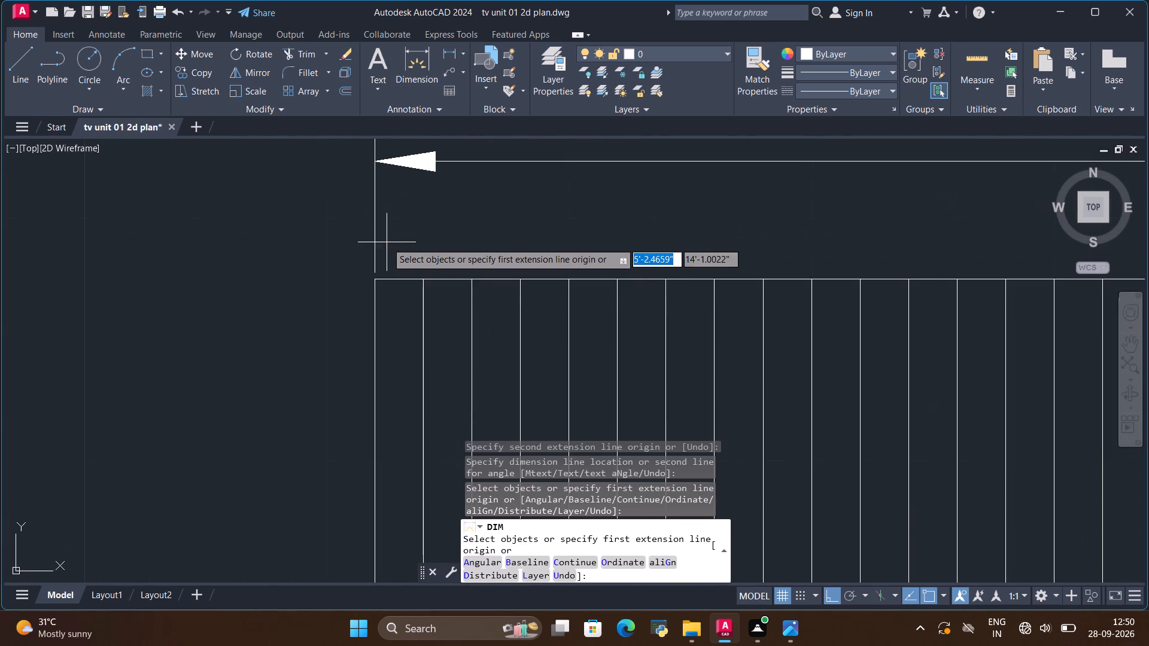
pyautogui.click(376, 279)
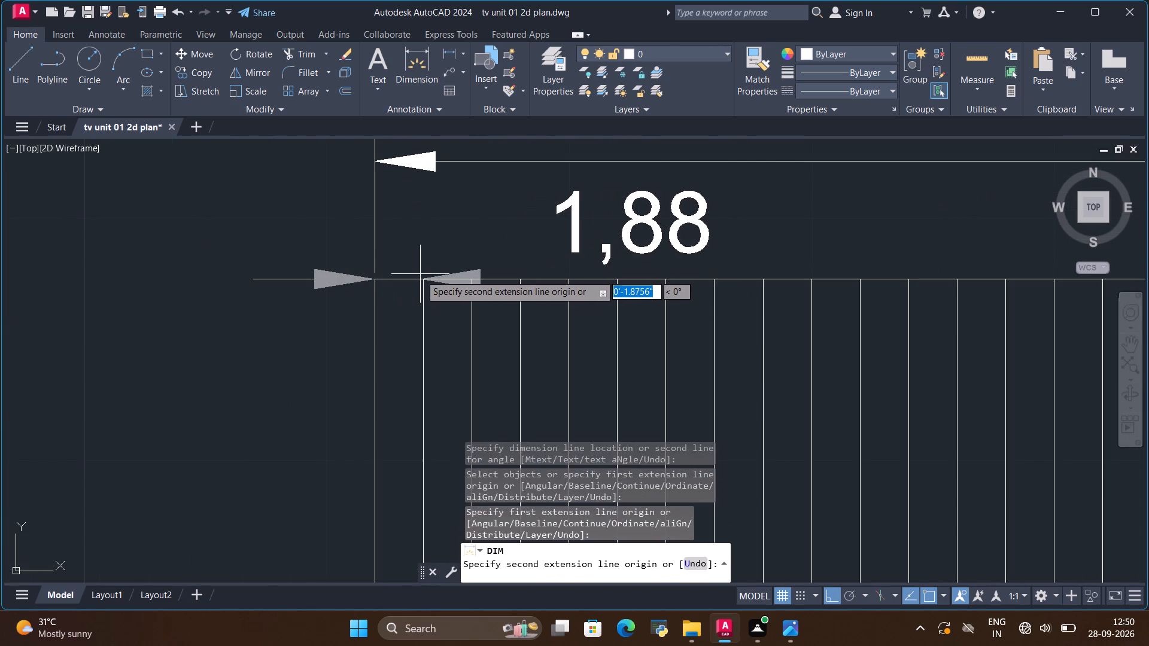
pyautogui.click(422, 280)
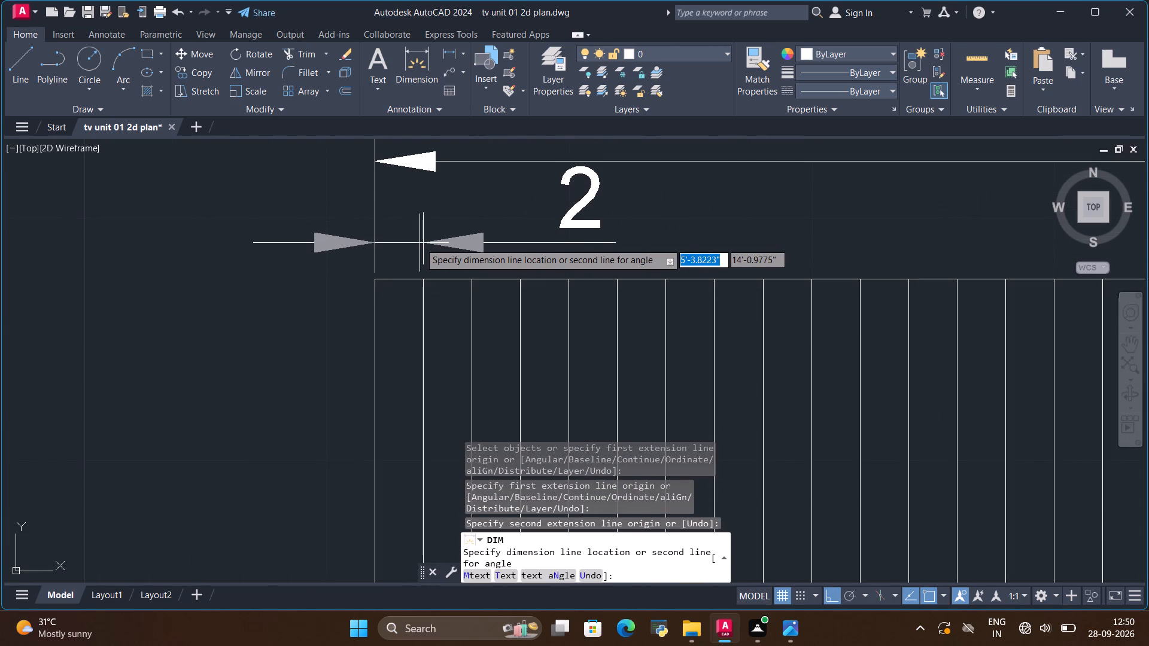
pyautogui.click(420, 243)
pyautogui.scroll(-3, 309, 319)
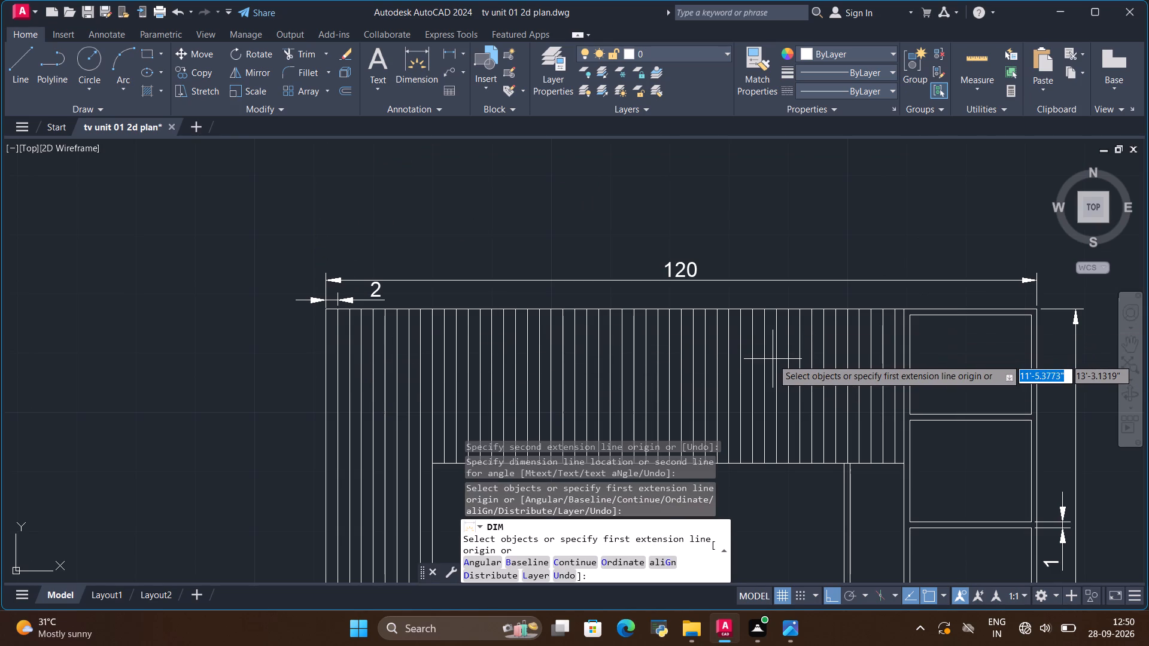
pyautogui.scroll(-3, 779, 342)
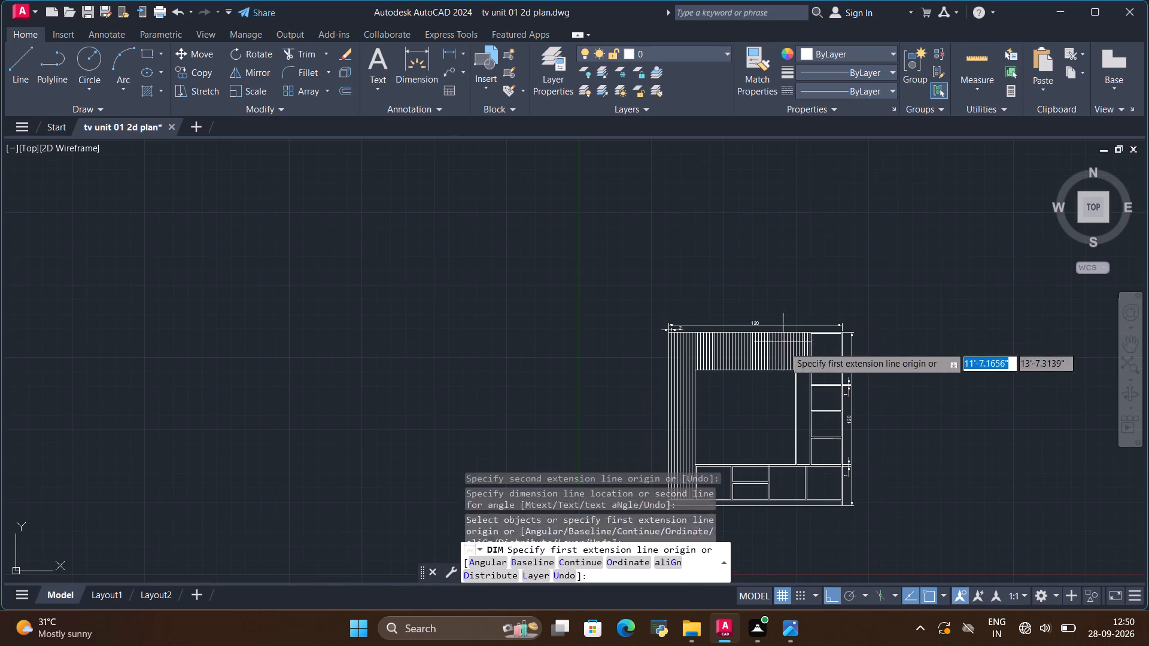
# Dimension the full width of the left vertical fluted panel at its bottom edge, placing it below the base.
pyautogui.scroll(-2, 774, 434)
pyautogui.scroll(3, 781, 466)
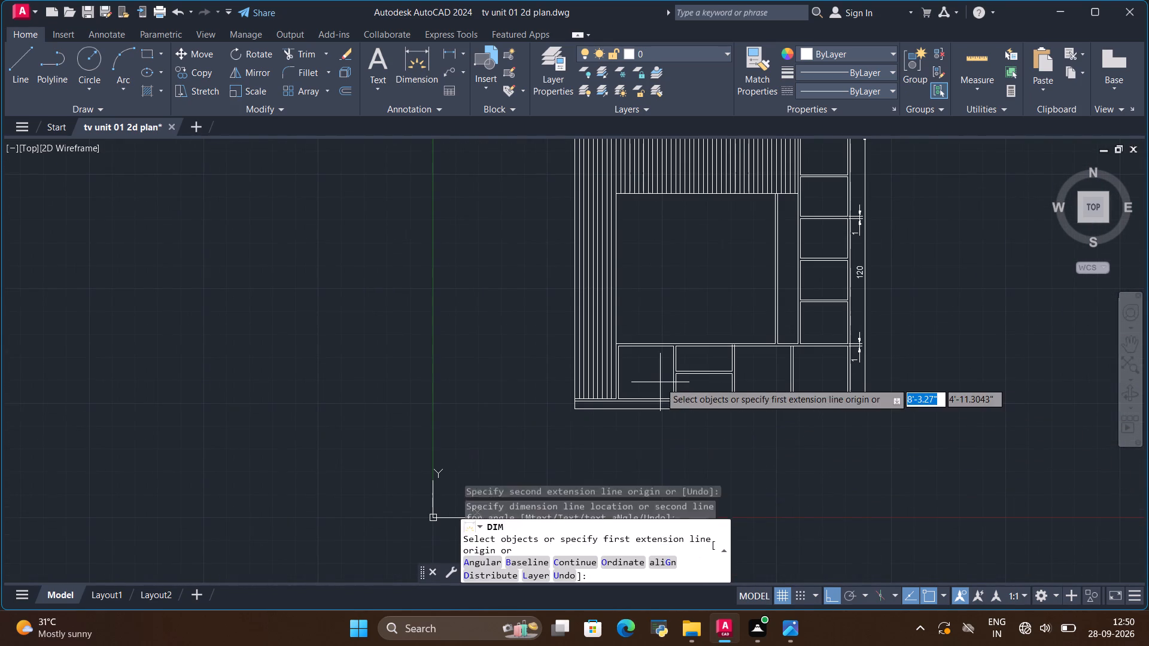
pyautogui.scroll(4, 612, 404)
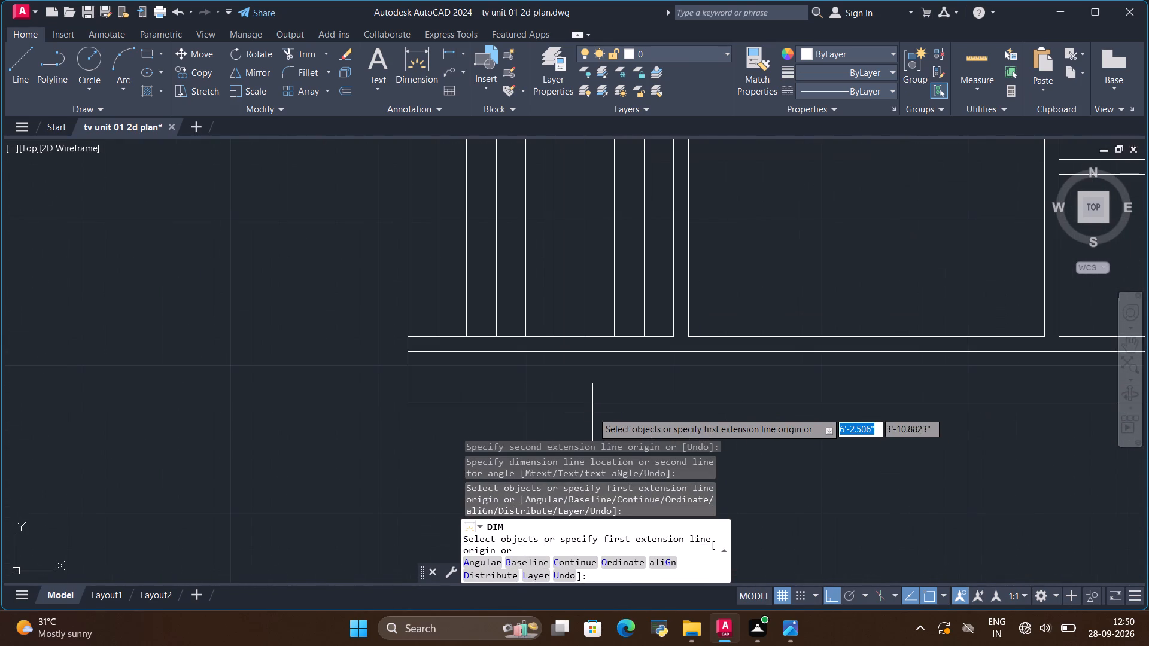
pyautogui.scroll(-3, 597, 393)
pyautogui.scroll(1, 591, 407)
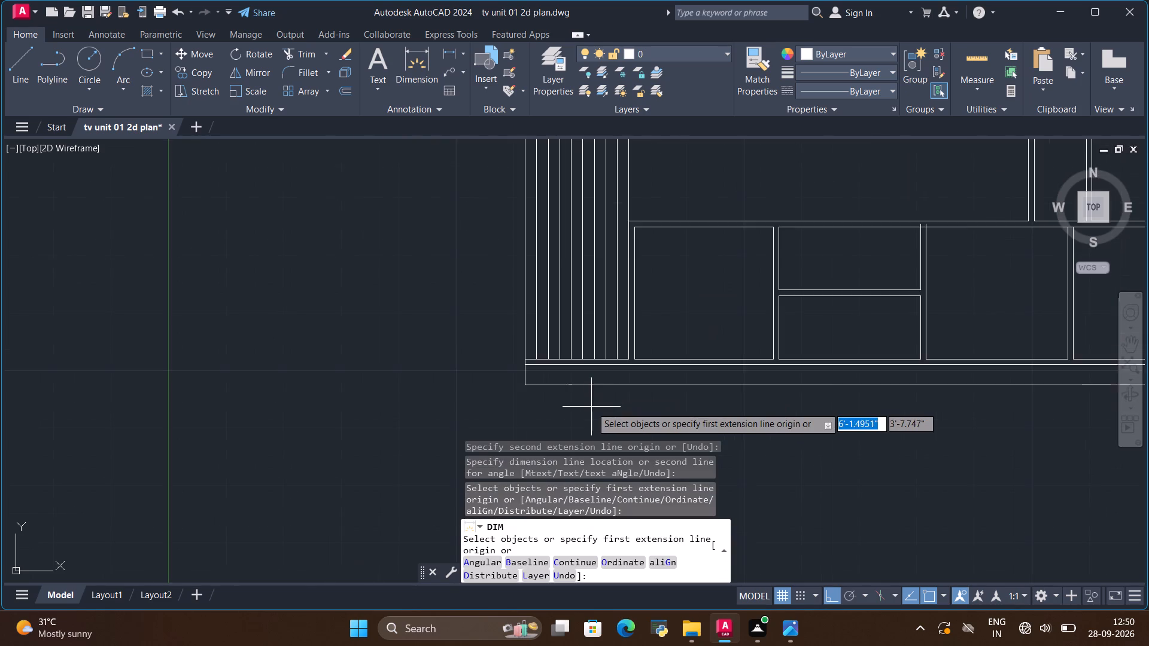
pyautogui.scroll(2, 591, 407)
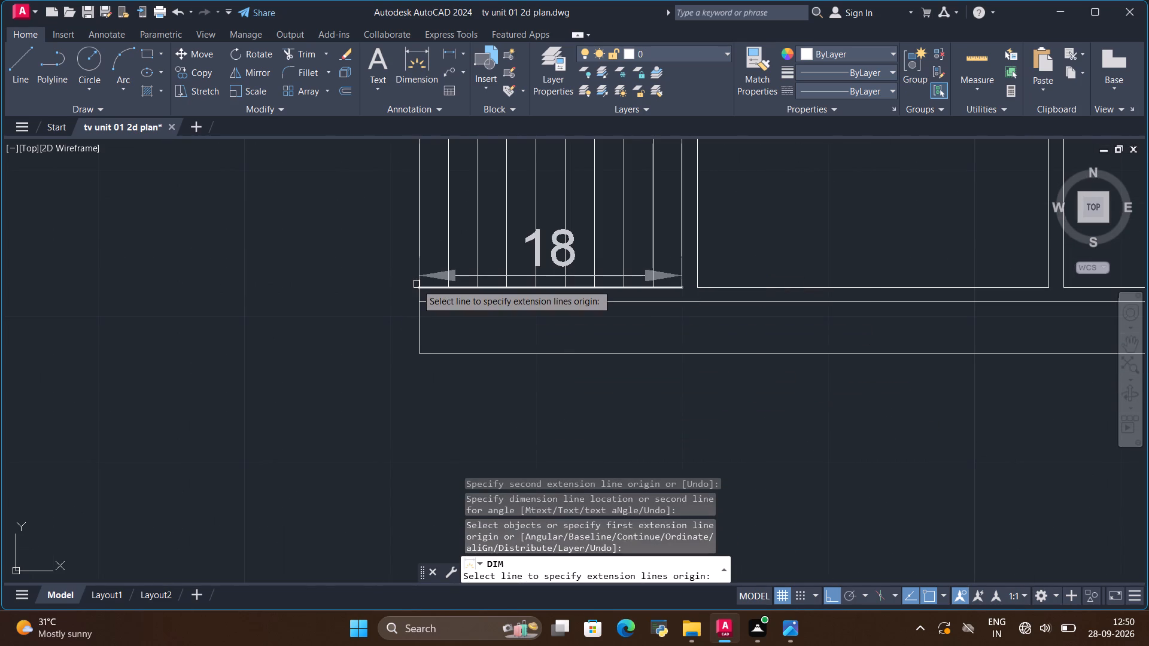
pyautogui.click(417, 284)
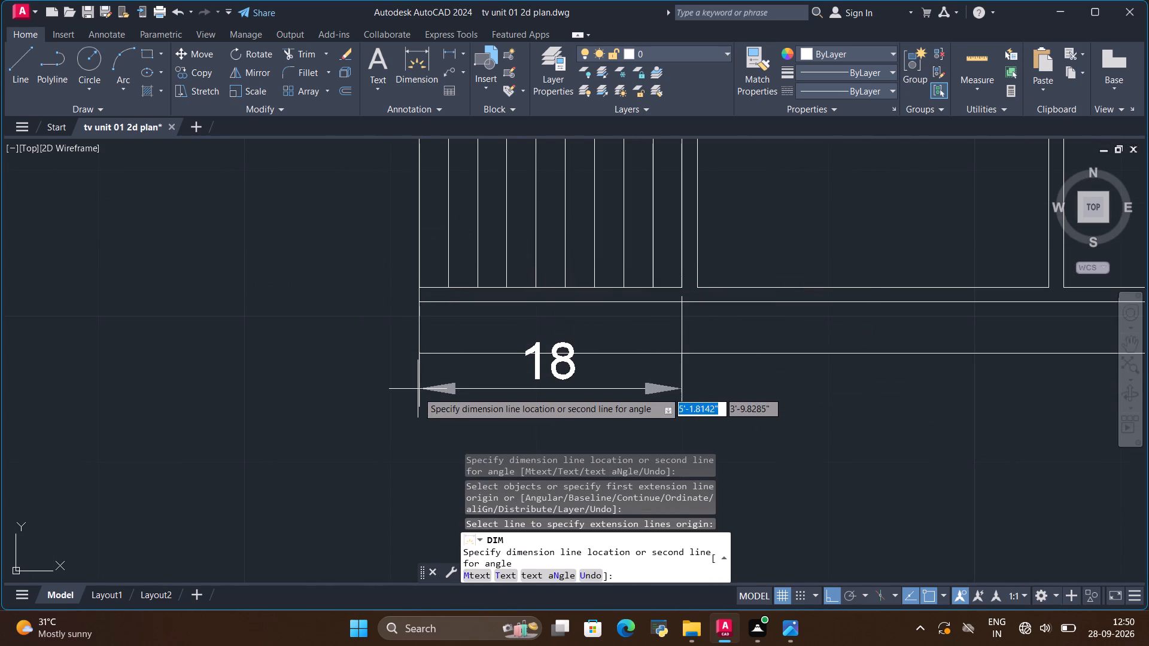
pyautogui.click(418, 399)
# Dimension the lower cabinet run's width from the fluted panel's right edge to the unit's outer right side, placing it below the fluted panel's width dimension.
pyautogui.scroll(-1, 318, 373)
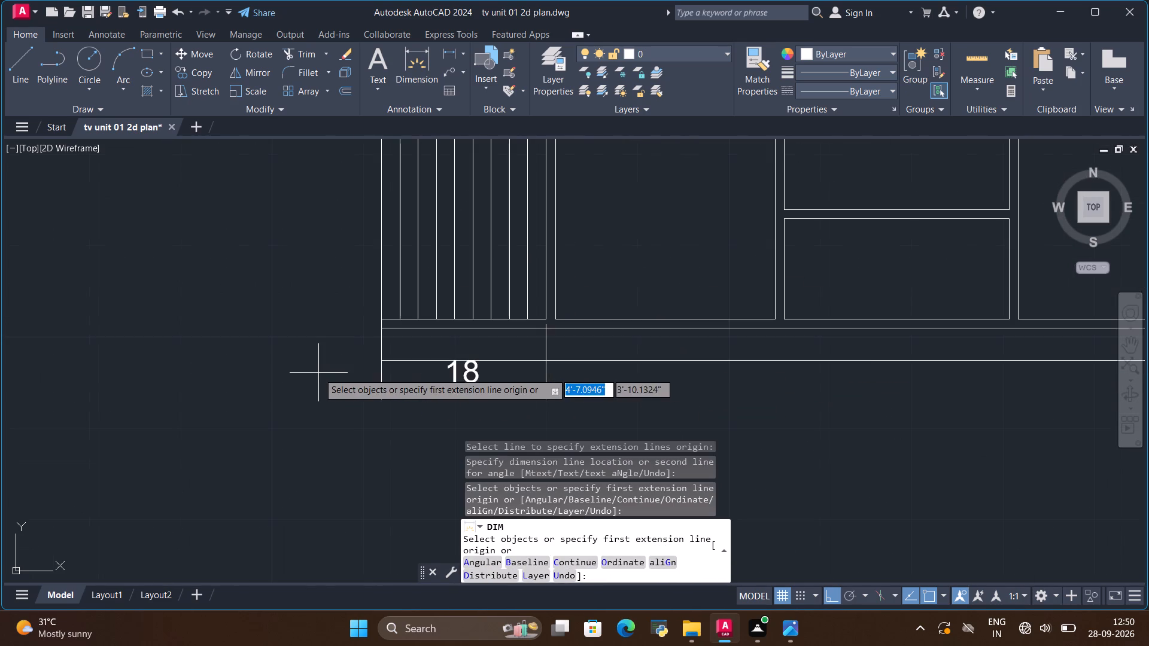
pyautogui.scroll(-1, 581, 318)
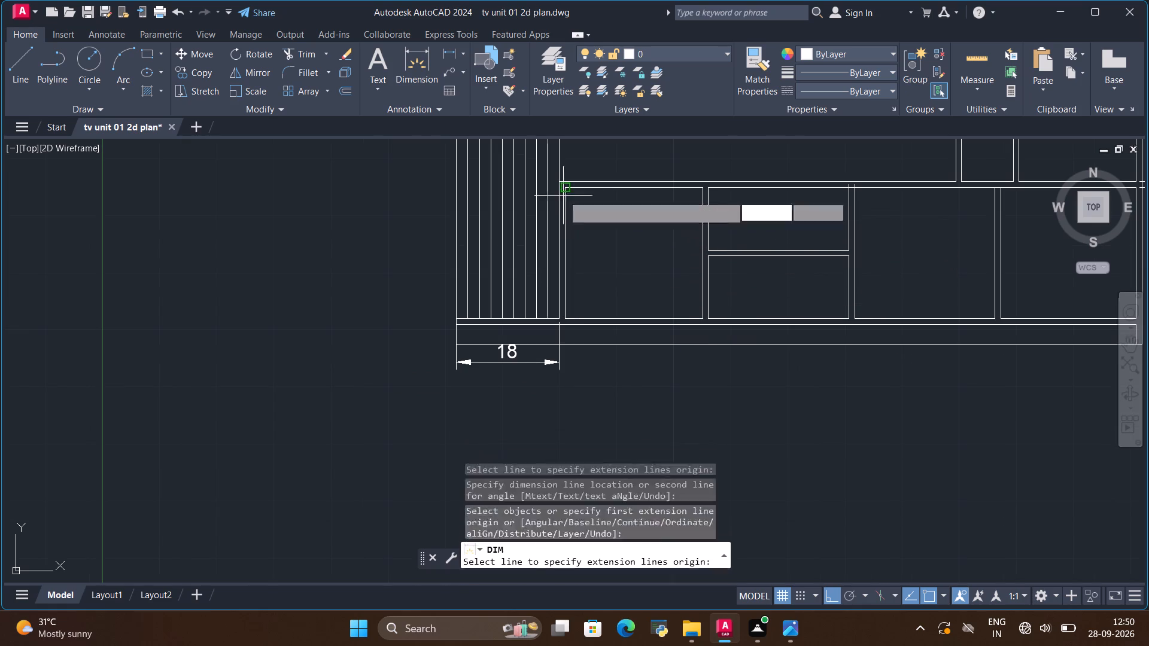
pyautogui.scroll(-1, 616, 355)
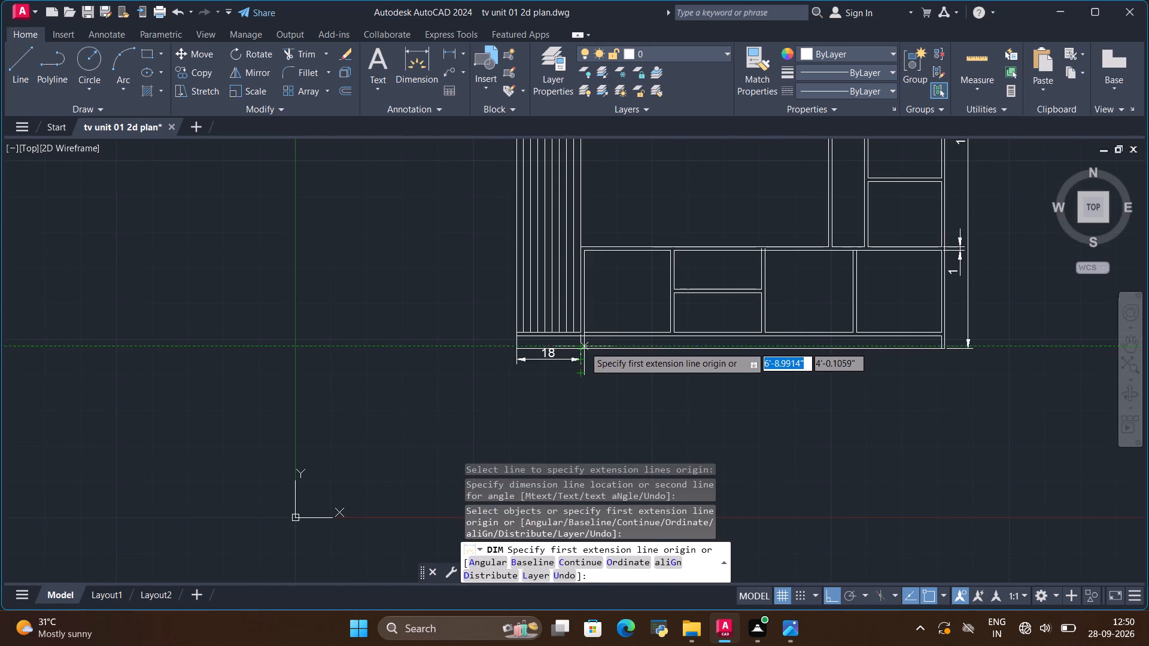
pyautogui.scroll(2, 584, 346)
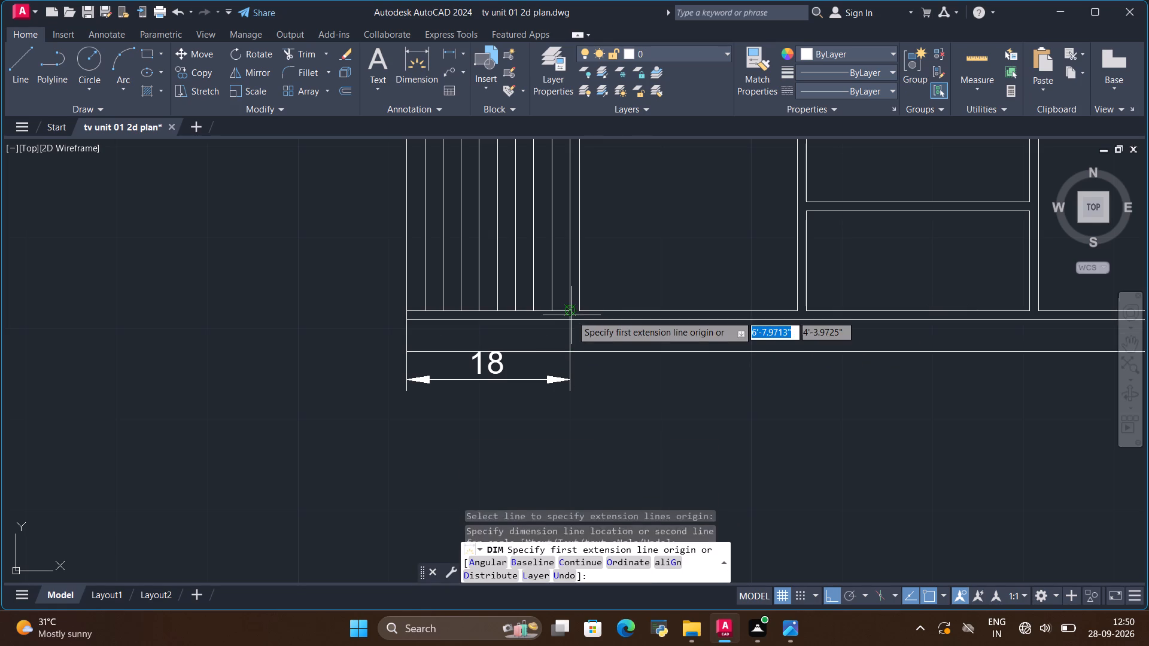
pyautogui.click(570, 312)
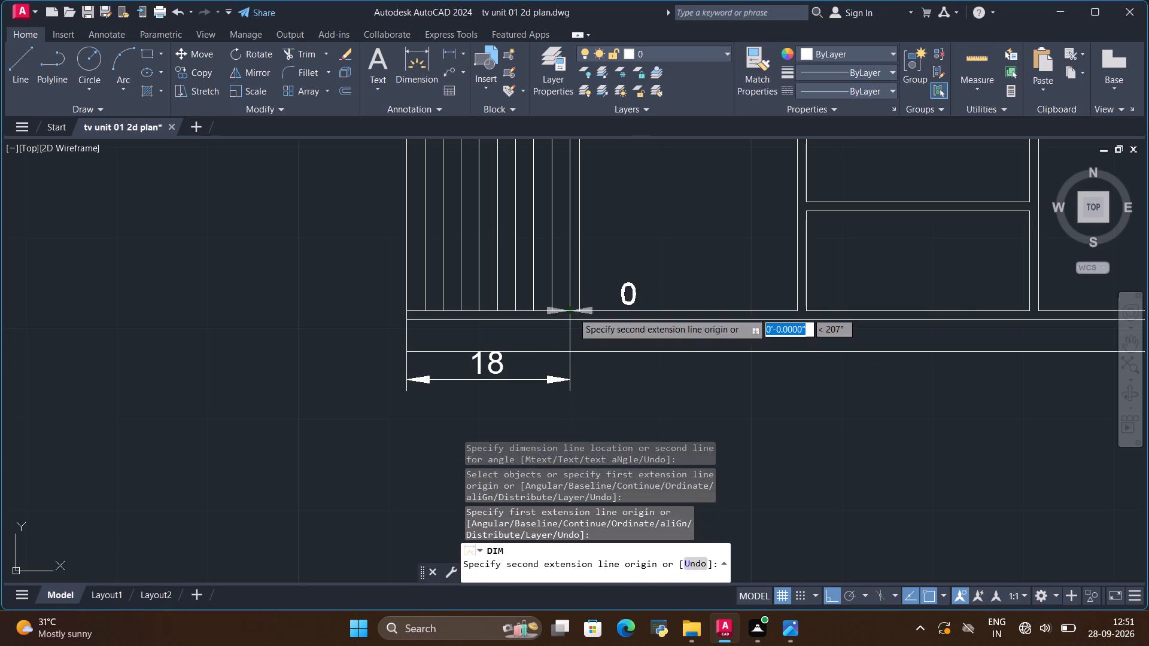
pyautogui.scroll(-3, 579, 371)
pyautogui.scroll(2, 807, 379)
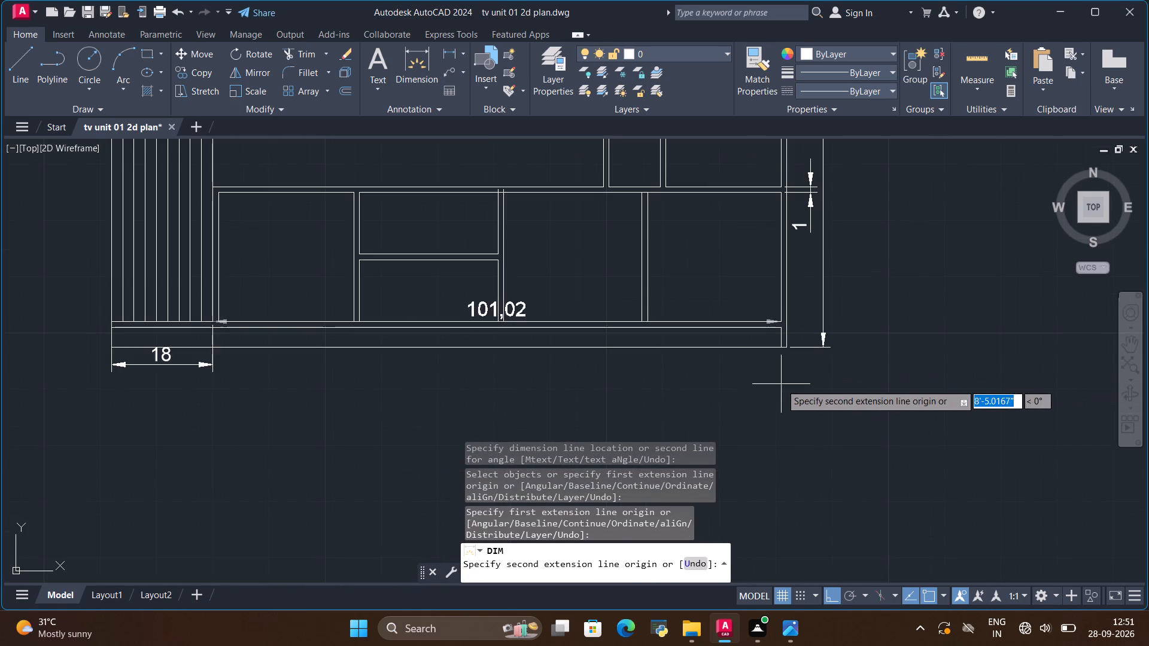
pyautogui.scroll(2, 781, 384)
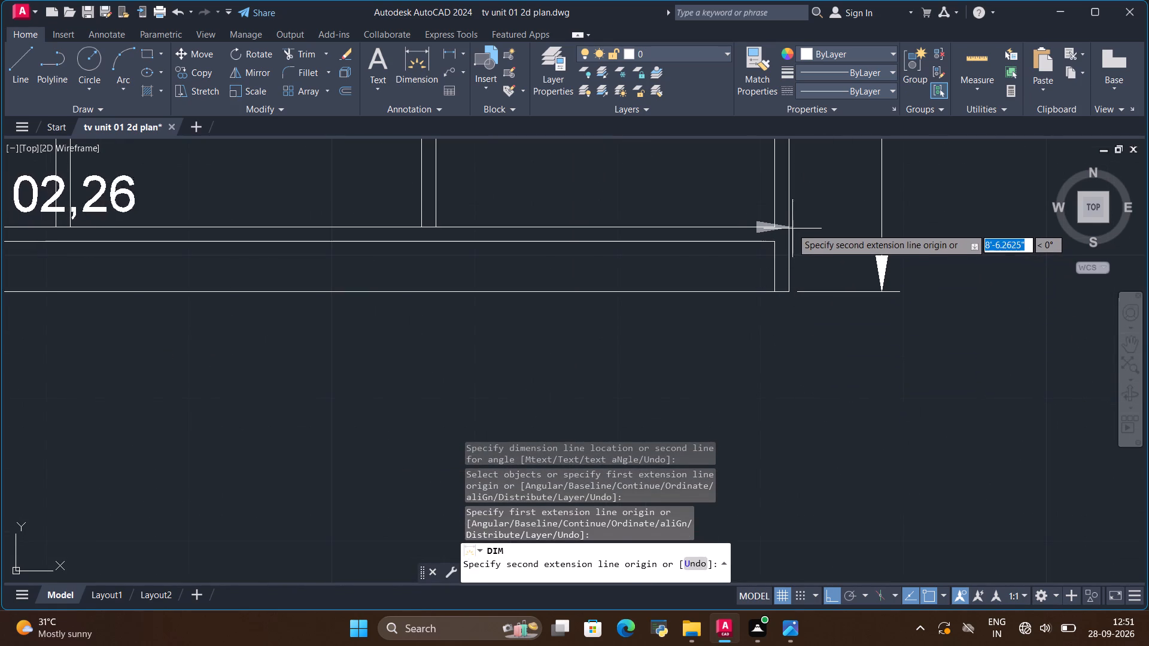
pyautogui.click(789, 226)
pyautogui.scroll(-3, 798, 335)
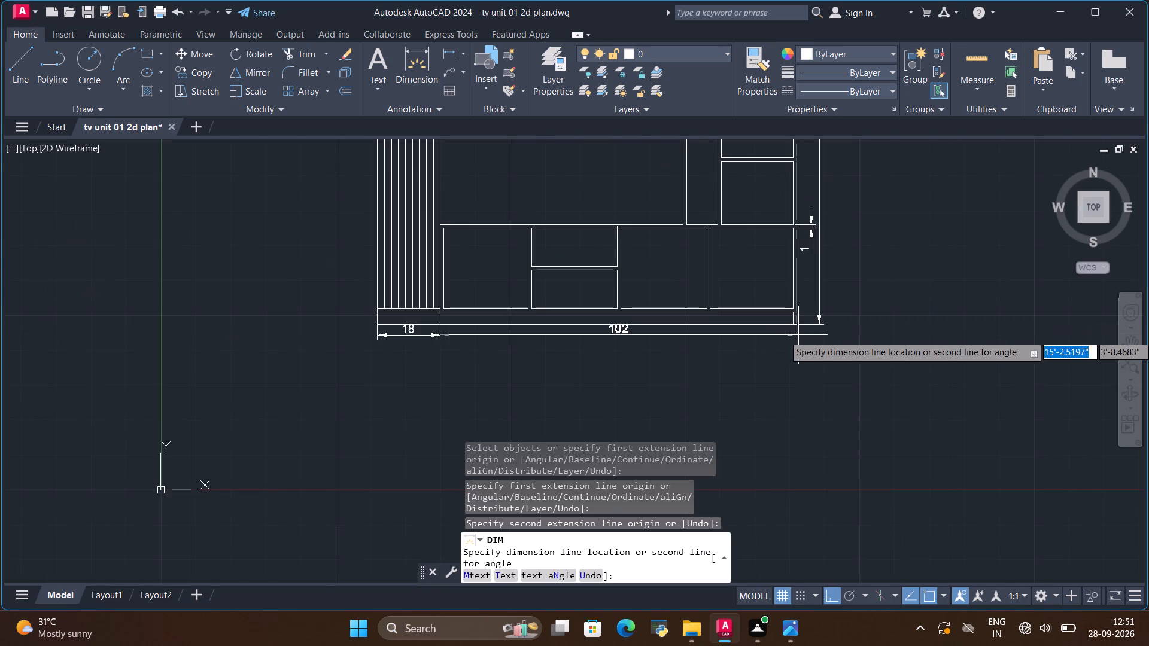
pyautogui.click(796, 355)
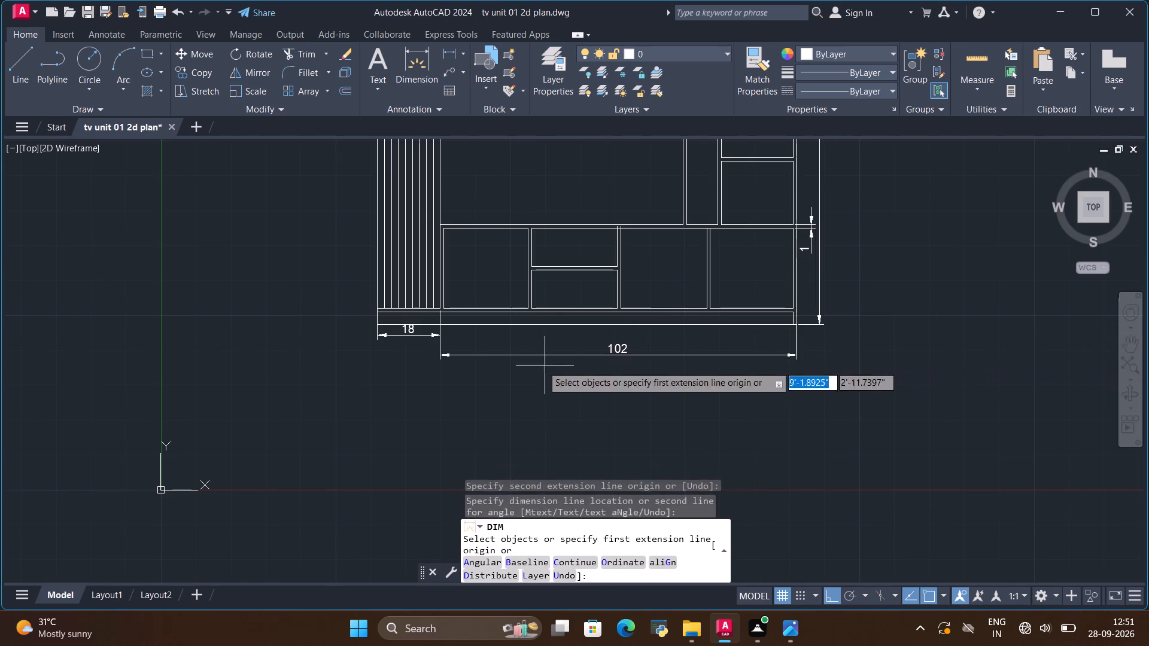
# Dimension the inner width of the leftmost lower cabinet compartment, placing it between the base and the cabinet run's width dimension.
pyautogui.scroll(1, 522, 270)
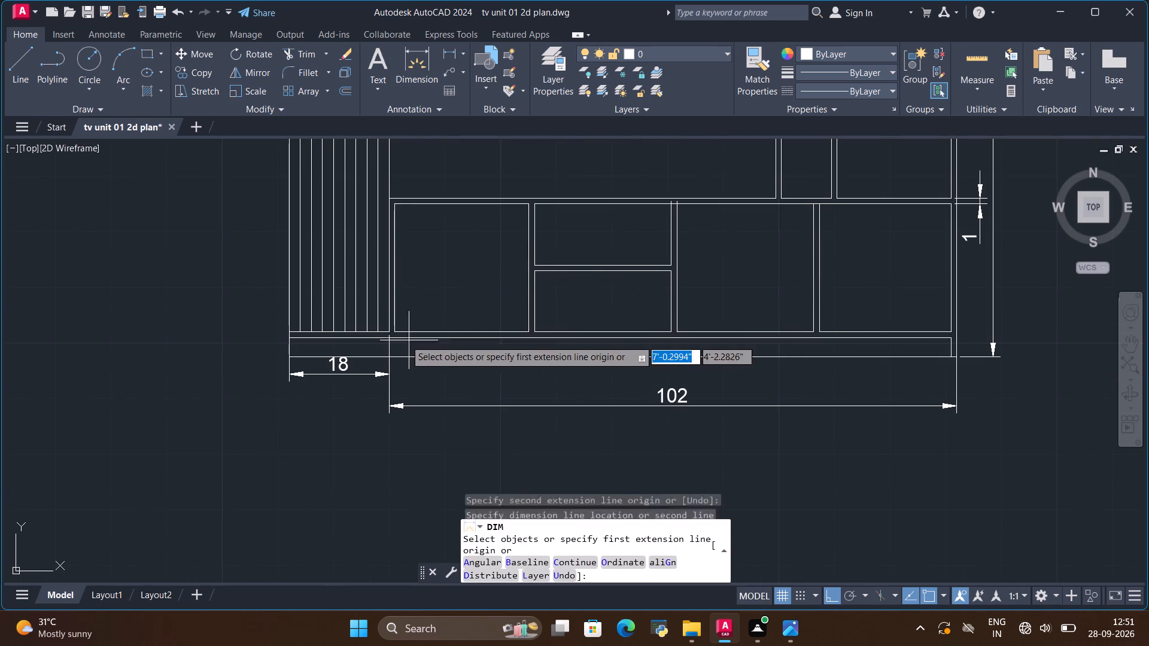
pyautogui.scroll(3, 403, 339)
pyautogui.click(354, 308)
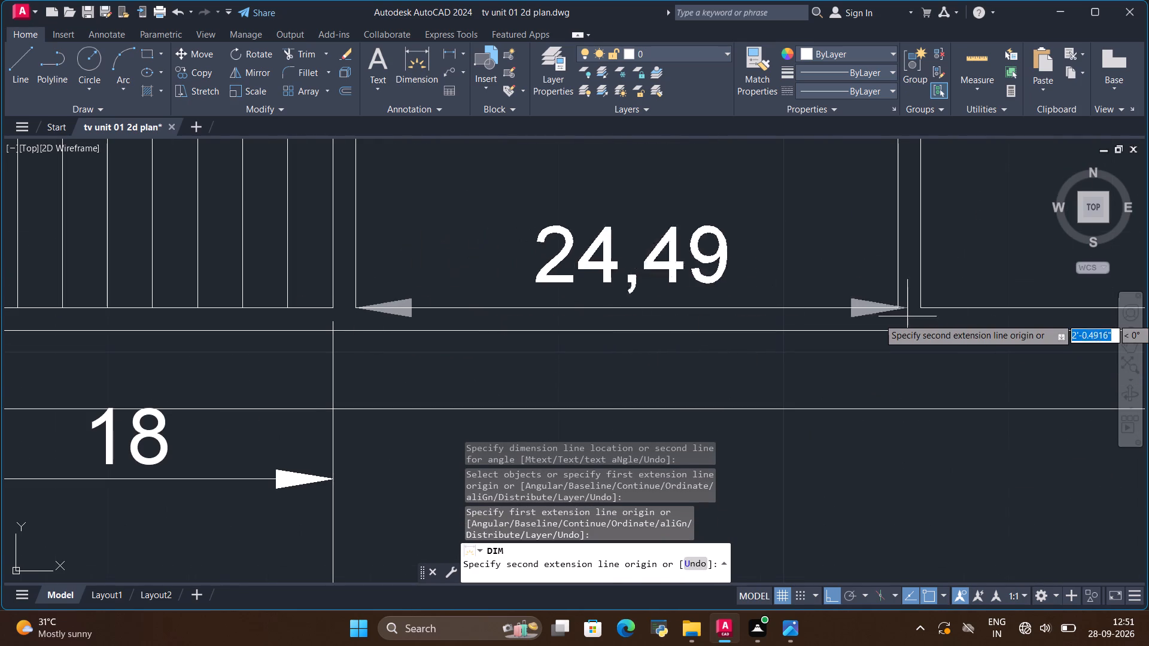
pyautogui.click(898, 305)
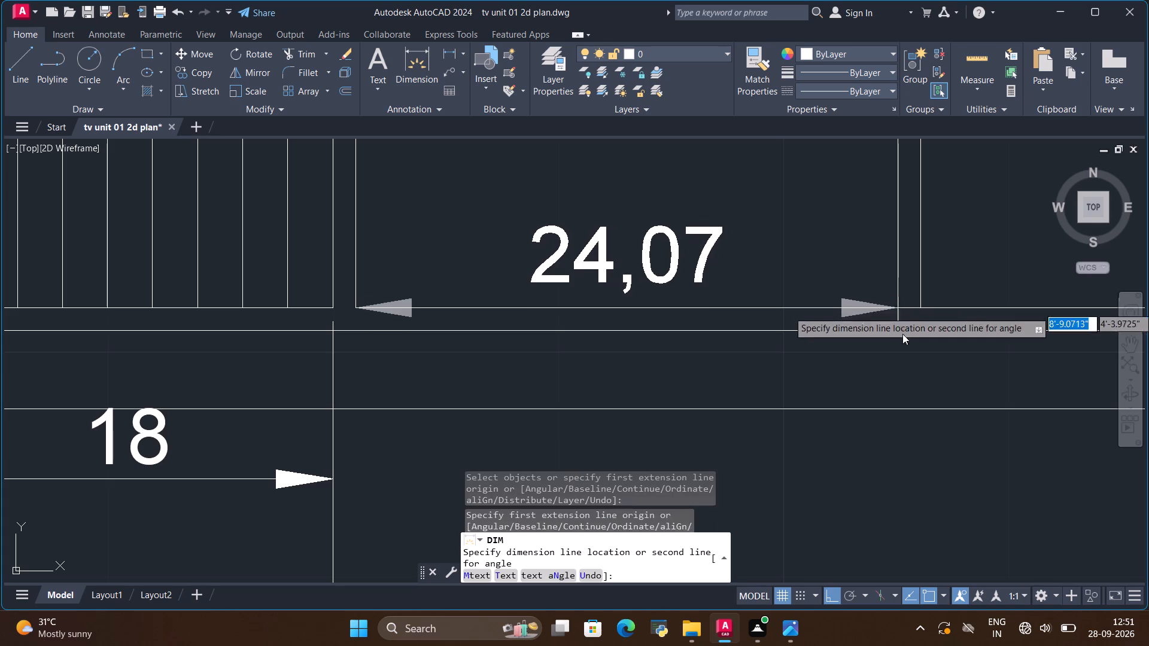
pyautogui.scroll(-3, 910, 383)
pyautogui.scroll(1, 941, 403)
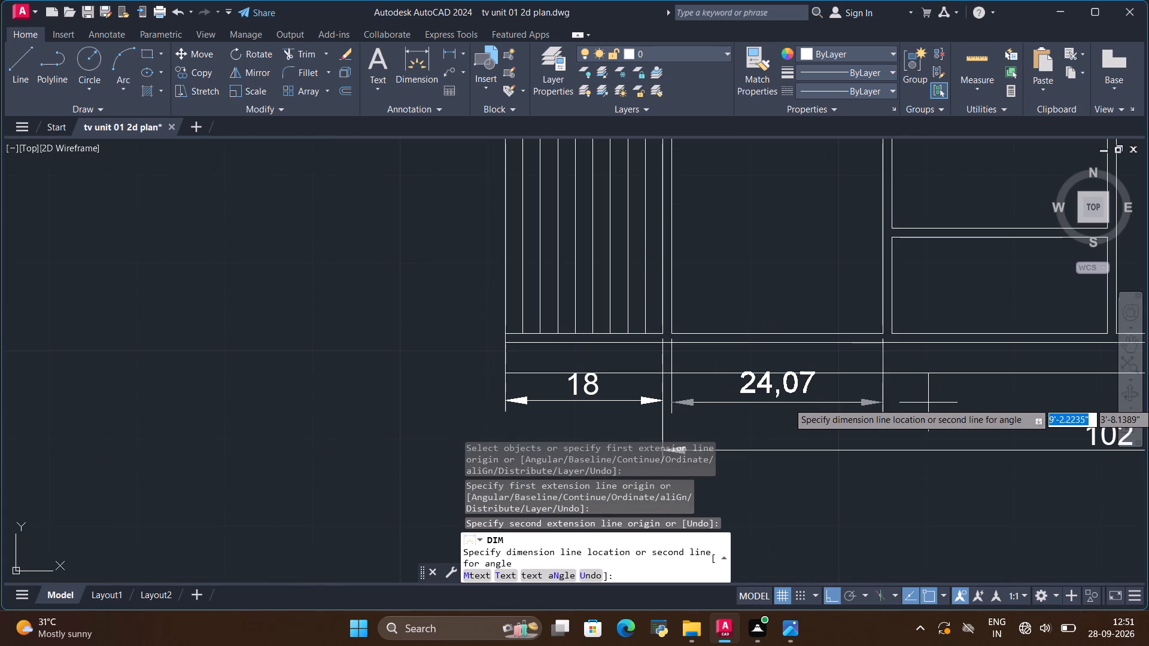
pyautogui.scroll(2, 899, 410)
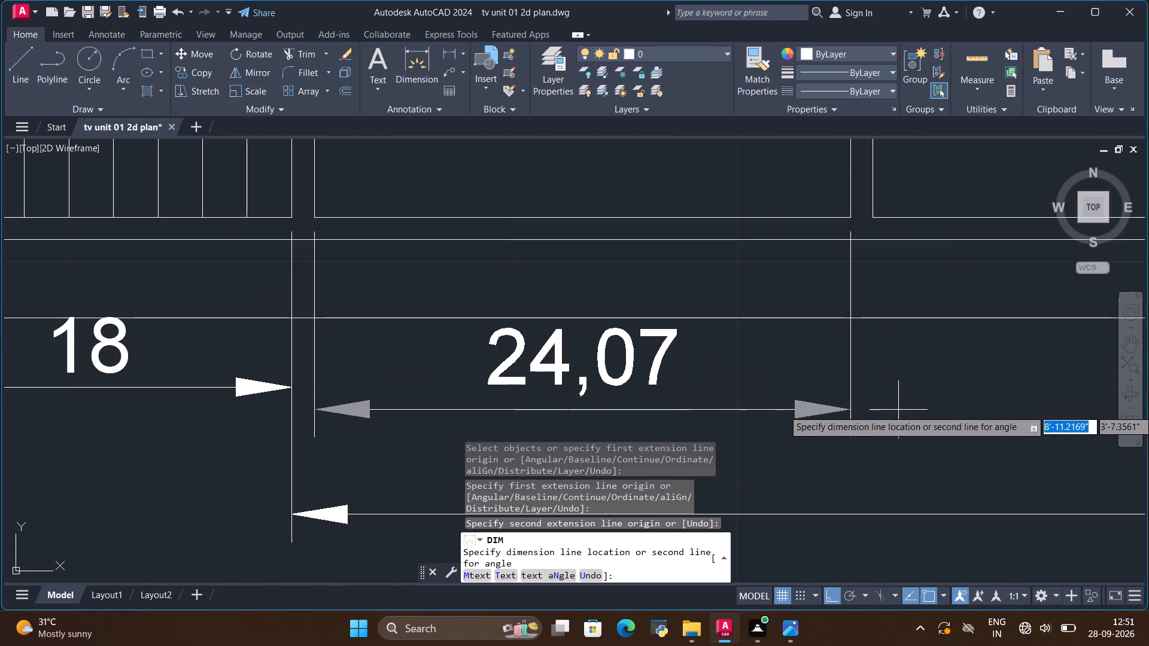
pyautogui.click(897, 410)
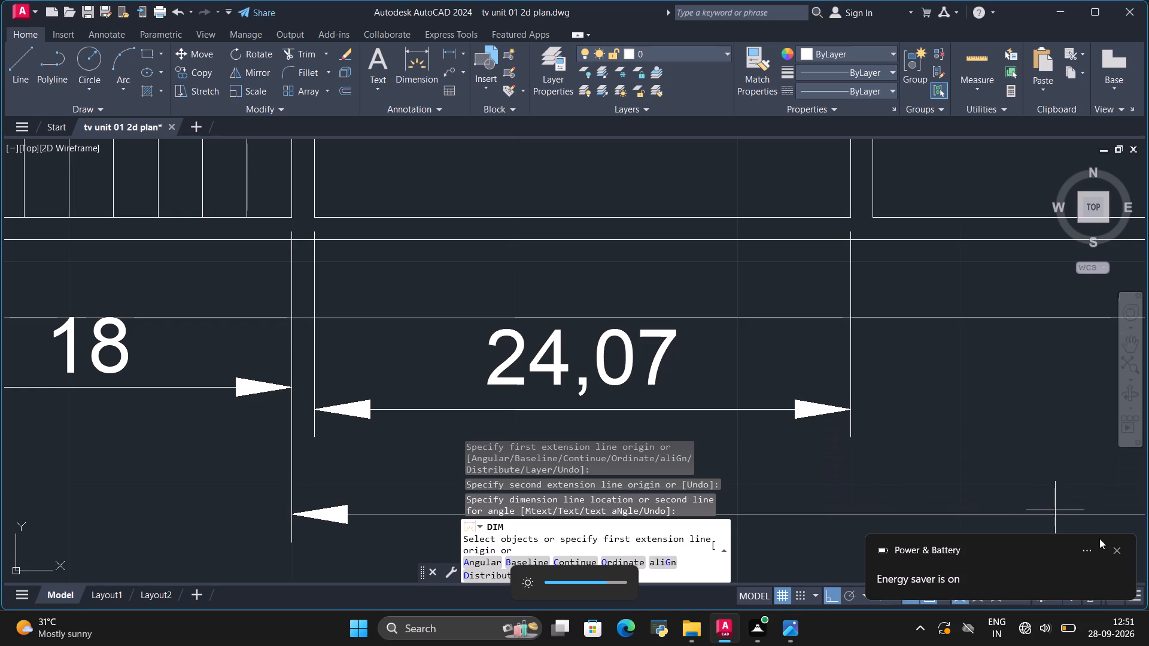
pyautogui.click(1120, 552)
# Dimension the inner height of the upper drawer in the second lower cabinet bay, placing it just right of the drawer's divider.
pyautogui.scroll(-4, 694, 340)
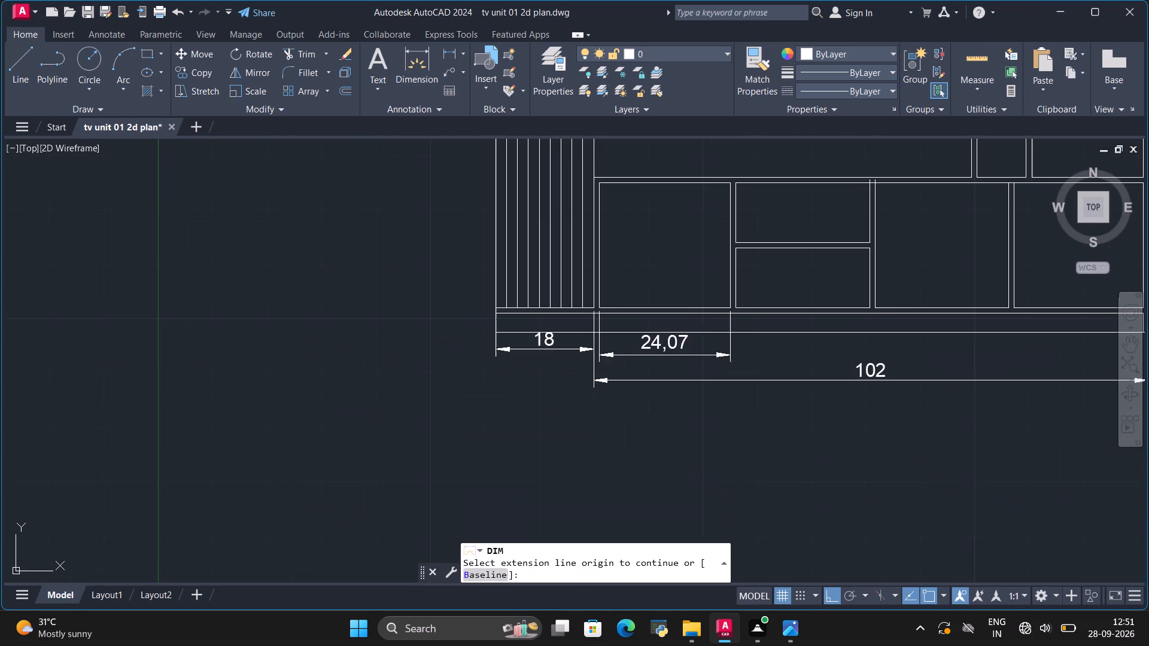
pyautogui.scroll(-1, 655, 339)
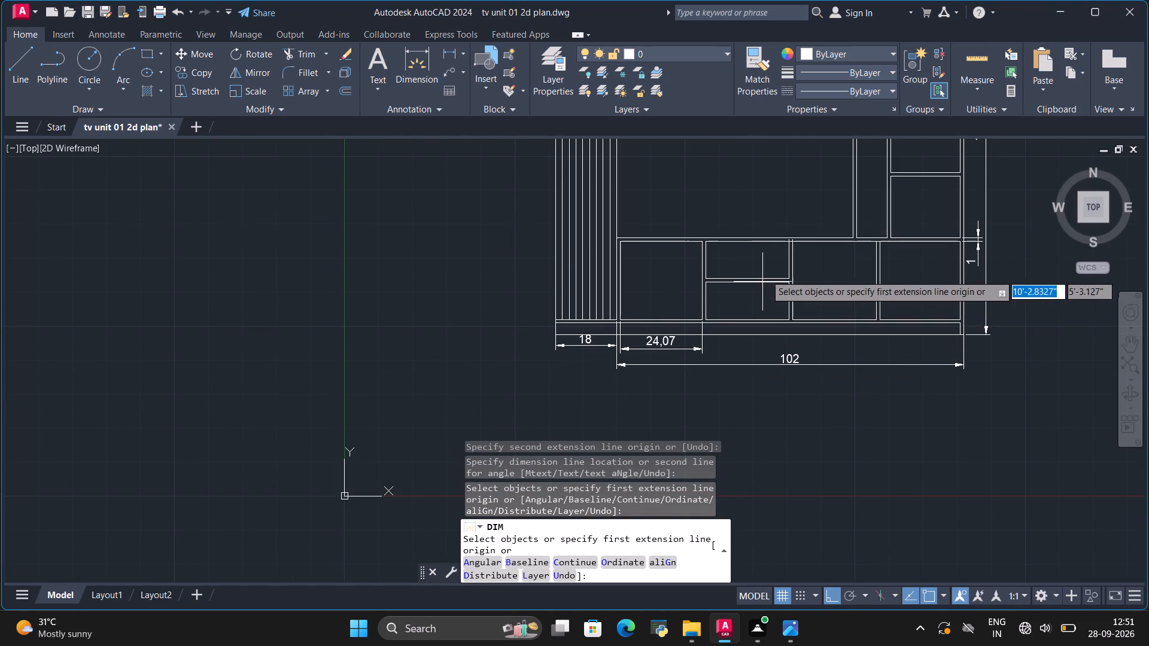
pyautogui.scroll(4, 780, 249)
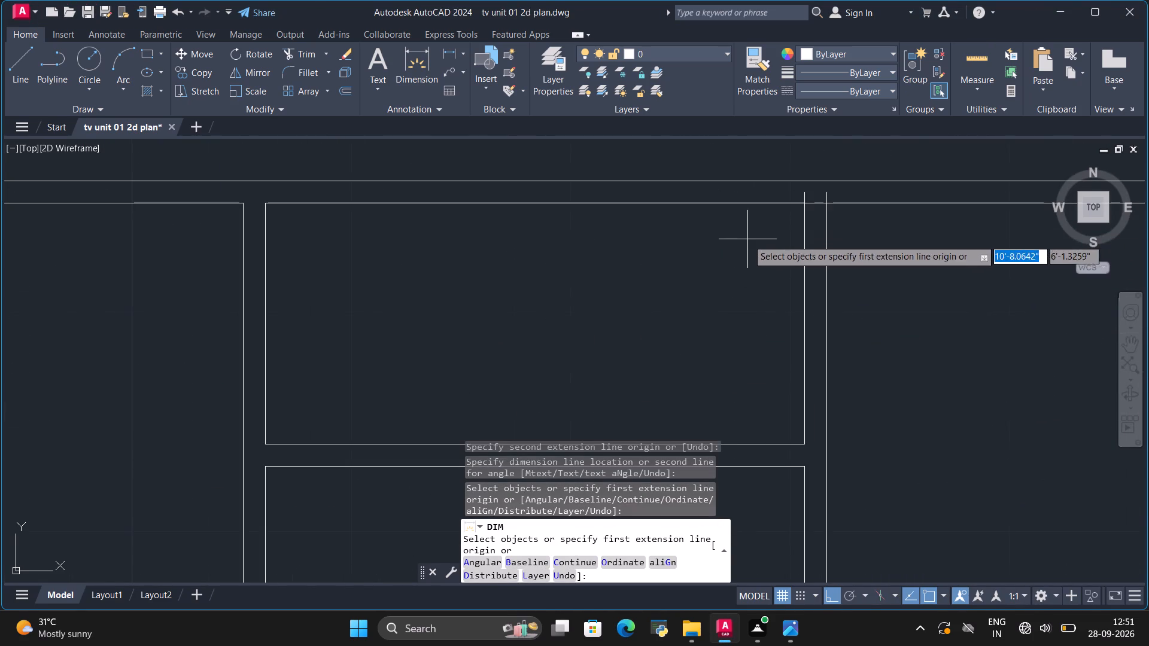
pyautogui.click(270, 201)
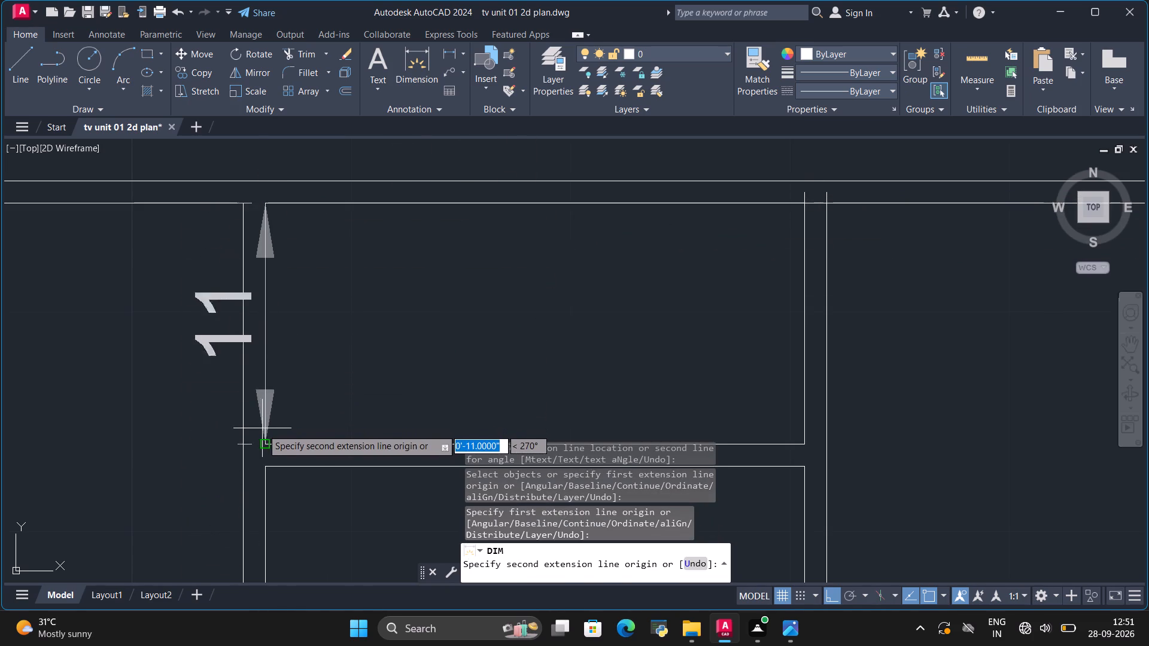
pyautogui.click(262, 429)
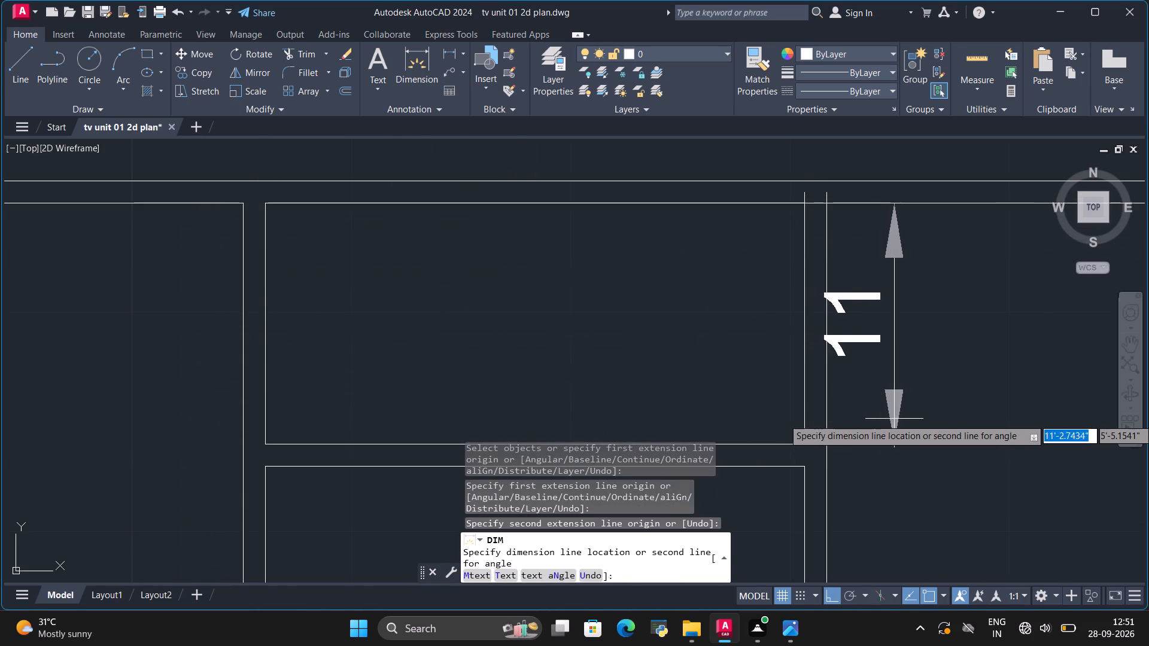
pyautogui.click(915, 416)
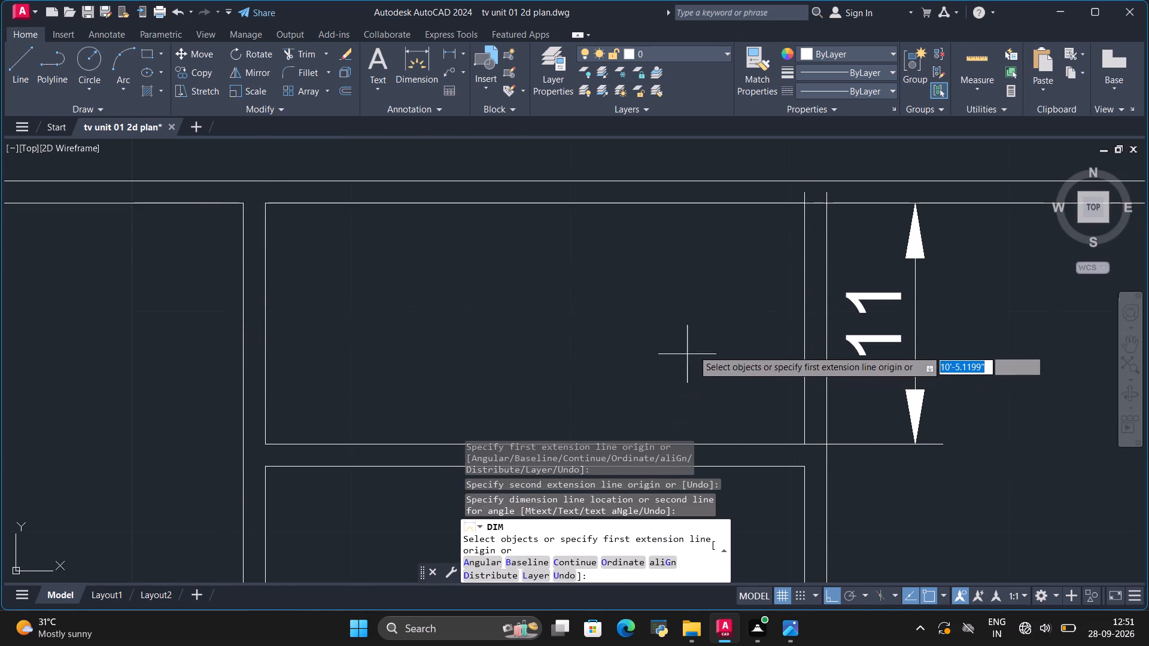
# Examine the elevation from the lower cabinets up to the top fluted panel for sizes that still lack dimensions.
pyautogui.scroll(-2, 702, 343)
pyautogui.scroll(2, 756, 279)
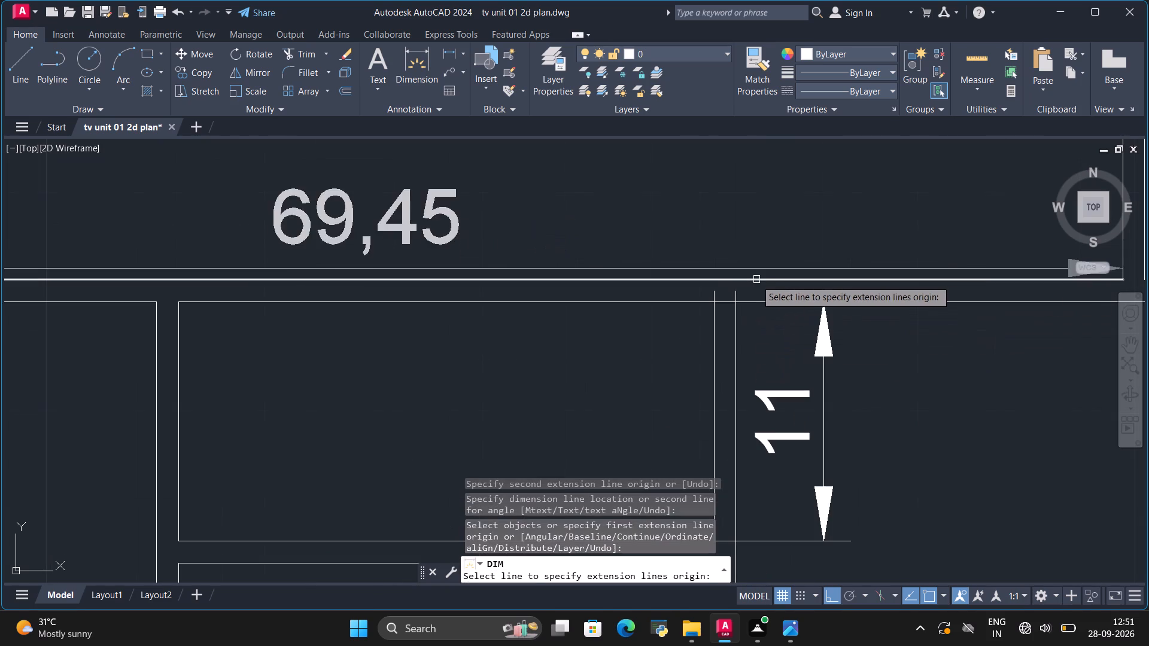
pyautogui.scroll(-4, 749, 301)
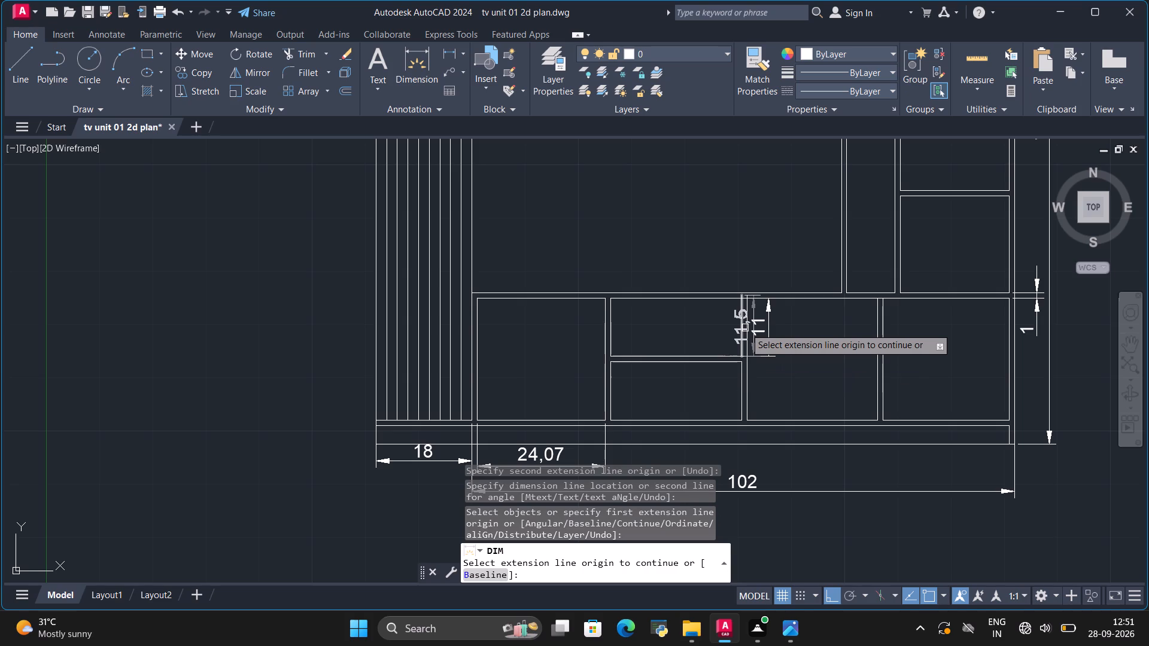
pyautogui.scroll(-1, 745, 316)
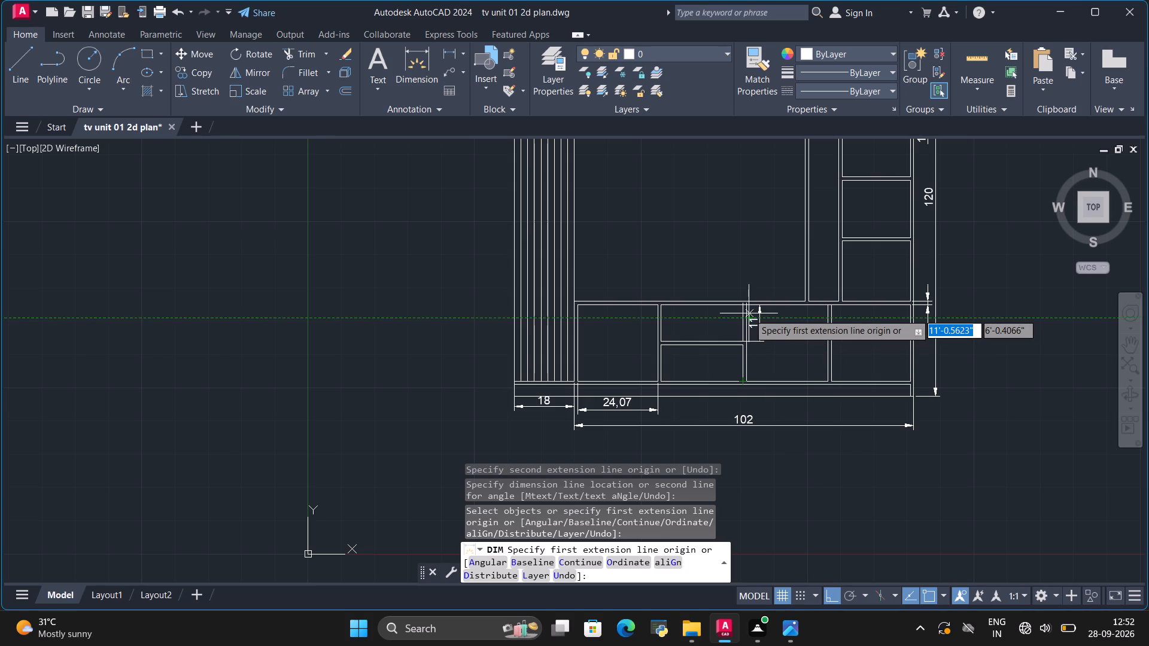
pyautogui.scroll(-1, 817, 421)
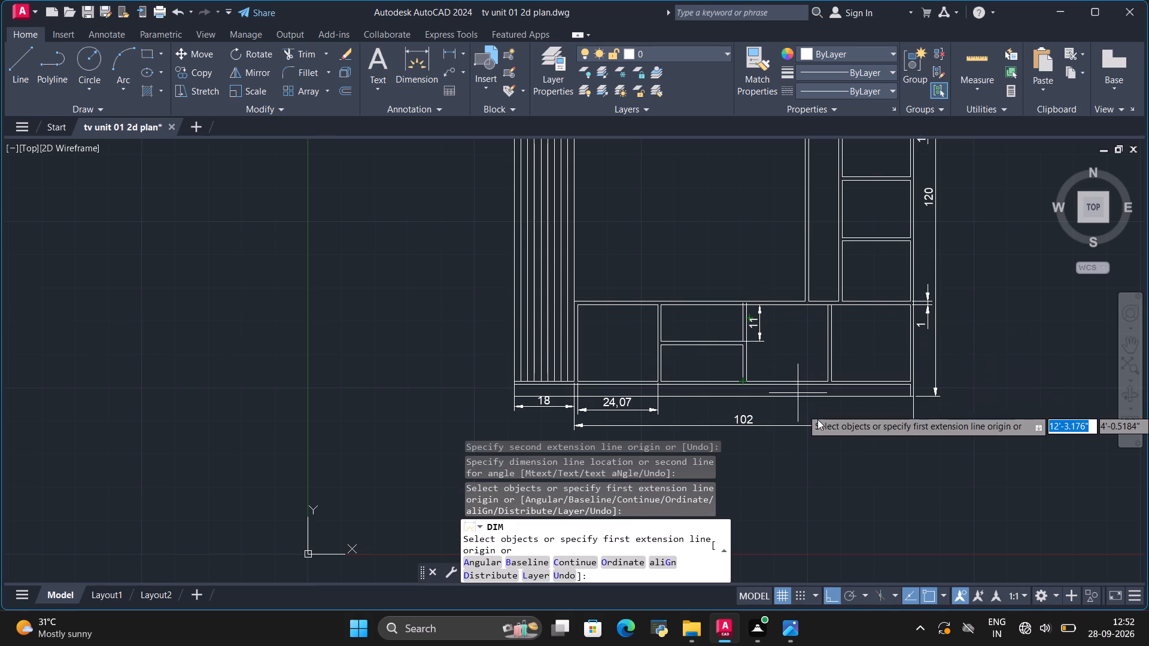
pyautogui.scroll(-1, 817, 419)
pyautogui.scroll(-2, 797, 363)
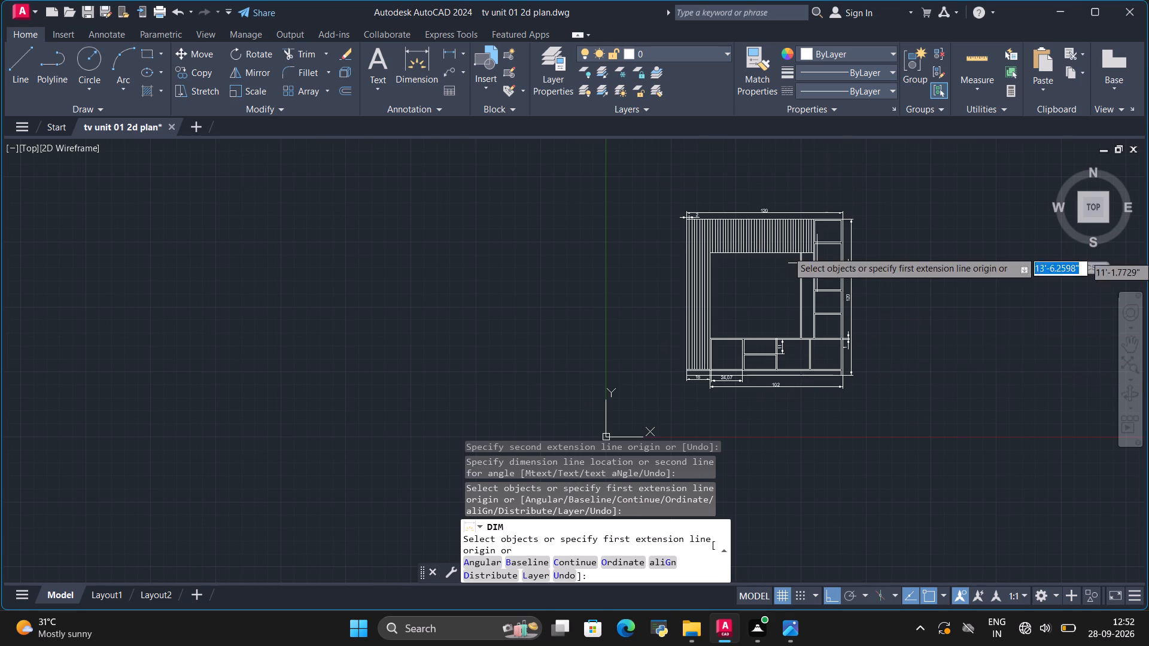
pyautogui.scroll(3, 649, 304)
pyautogui.scroll(-1, 756, 349)
pyautogui.scroll(-2, 751, 410)
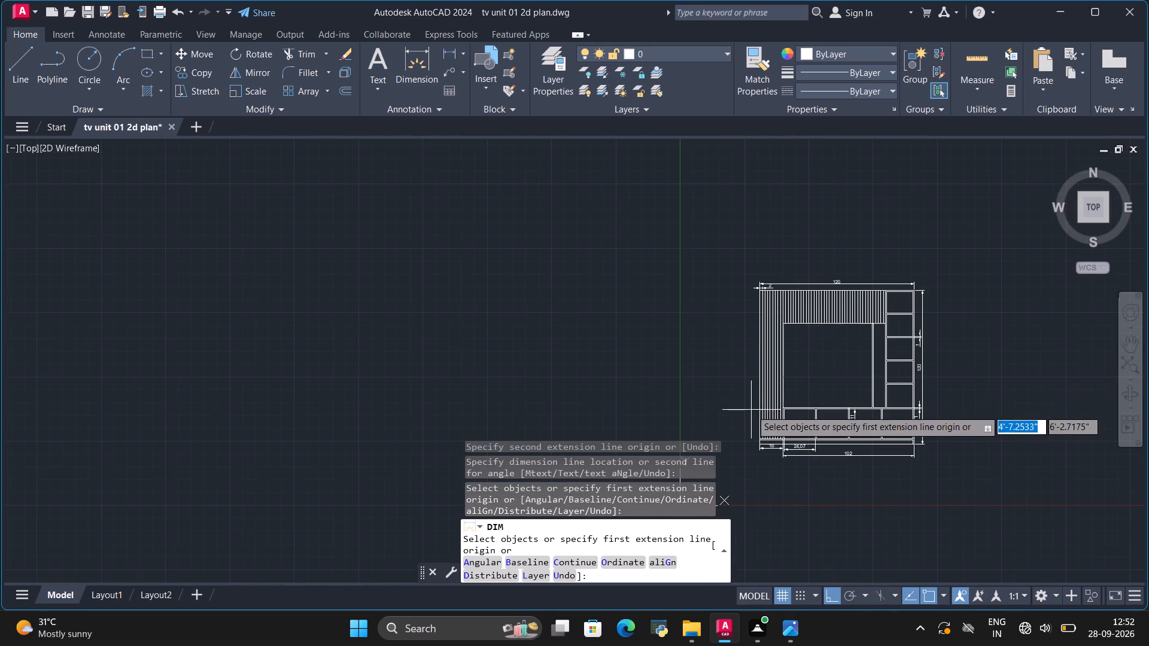
pyautogui.scroll(1, 804, 283)
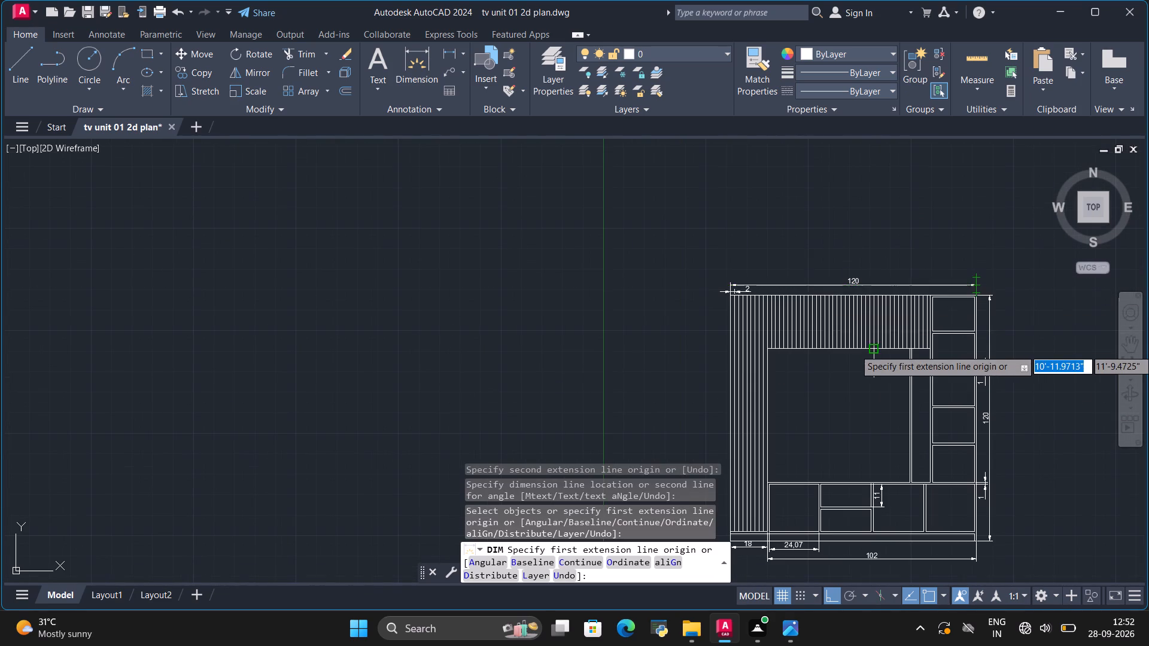
pyautogui.scroll(2, 876, 349)
pyautogui.scroll(-2, 874, 349)
pyautogui.scroll(3, 933, 331)
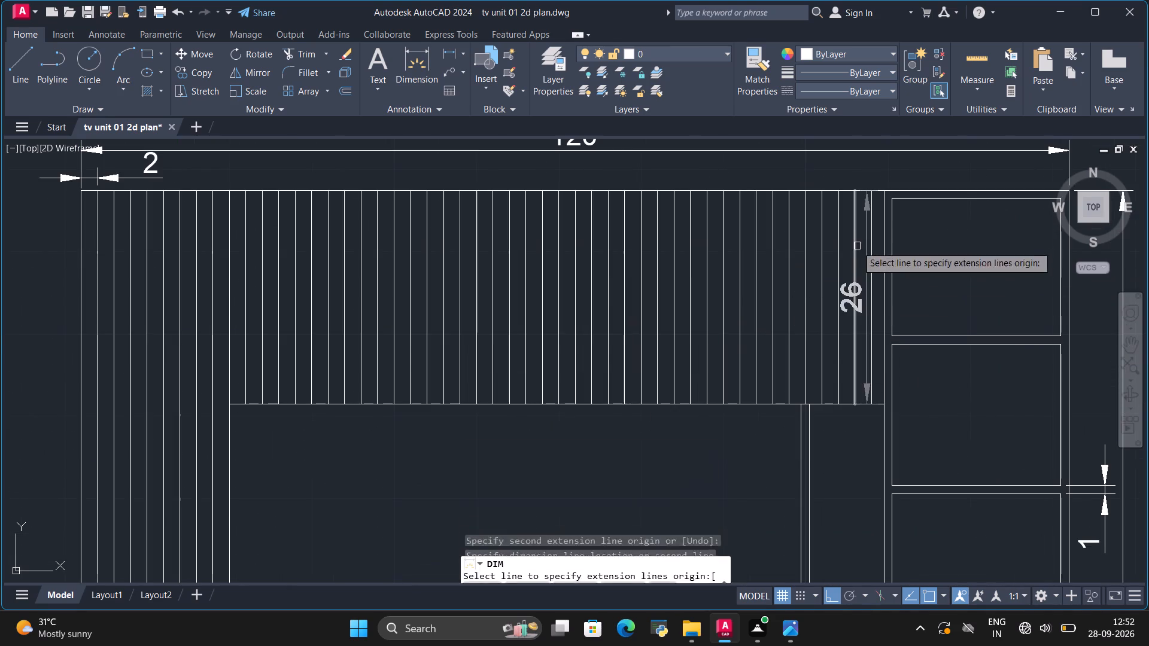
pyautogui.scroll(-2, 773, 340)
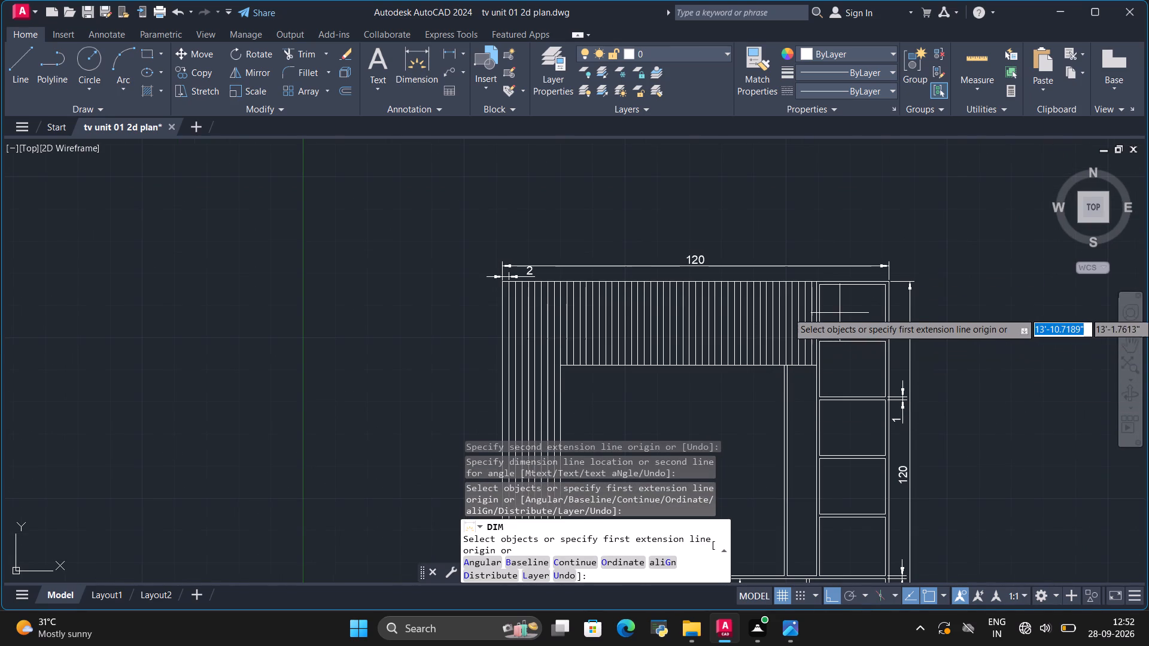
# Dimension the height of the top fluted panel, placing it outside the unit's overall height dimension.
pyautogui.scroll(2, 817, 368)
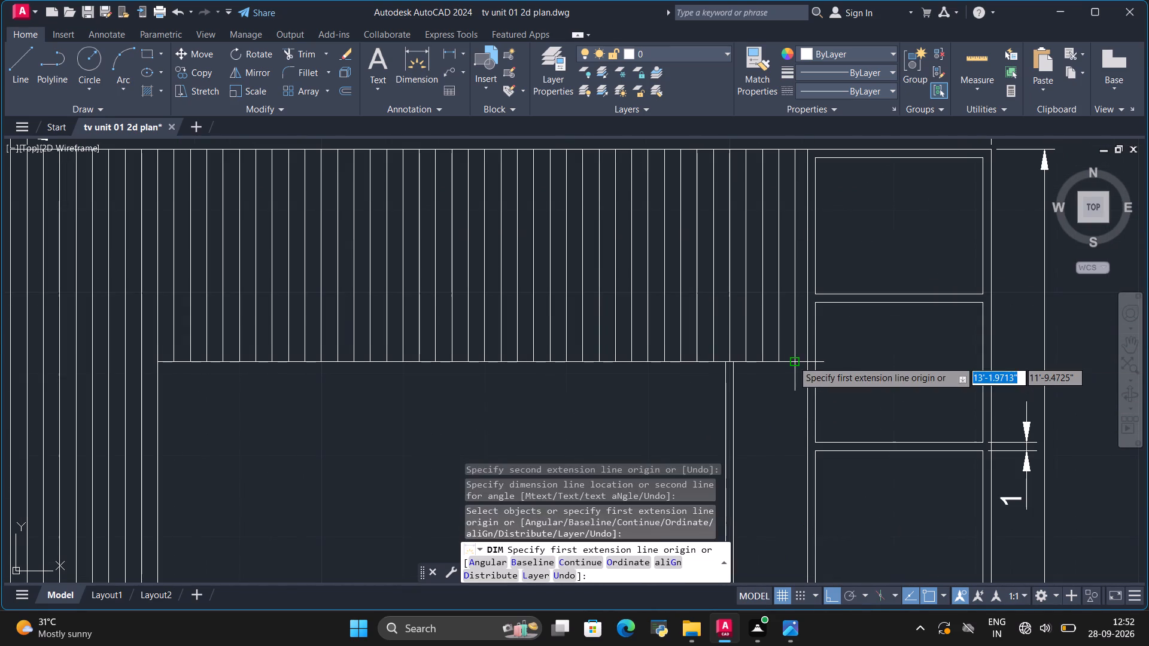
pyautogui.click(793, 361)
pyautogui.click(792, 150)
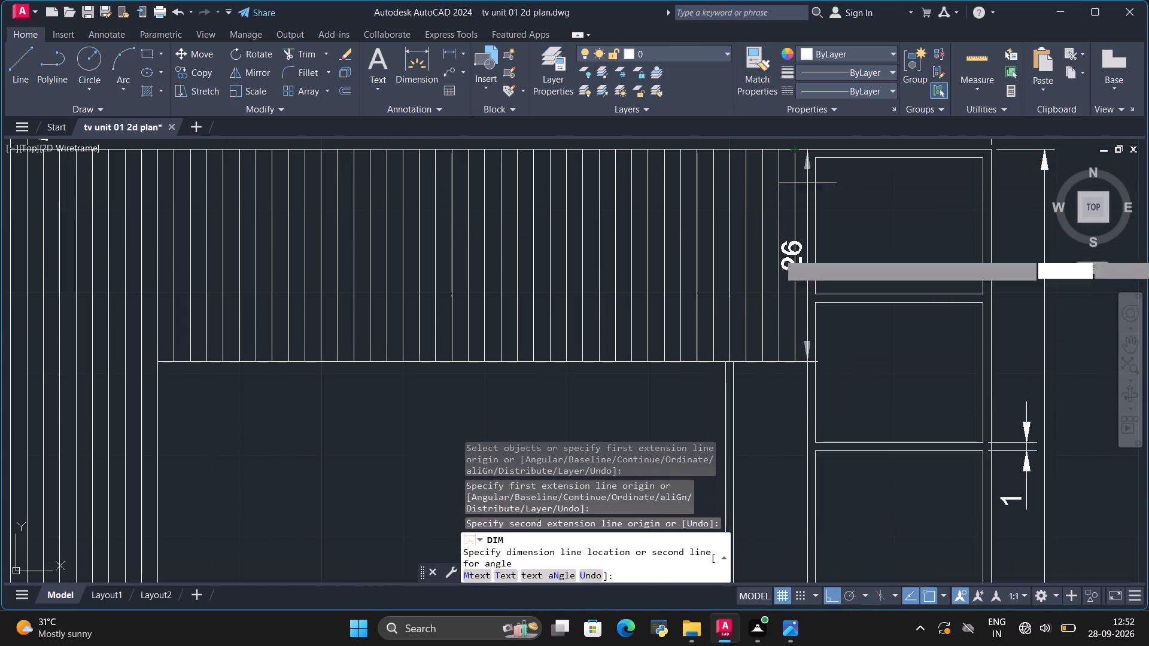
pyautogui.scroll(-3, 805, 340)
pyautogui.scroll(1, 879, 338)
pyautogui.click(879, 337)
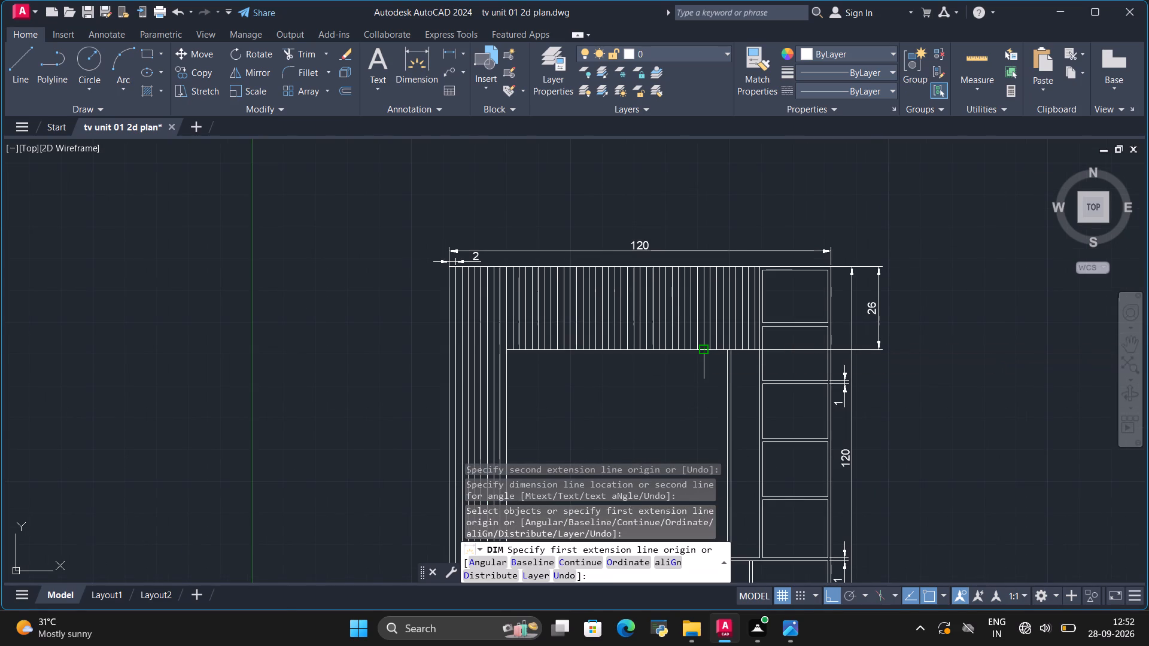
# Dimension the clear width between the vertical board beside the central panel and the shelf column, placing it below the lower cabinet run's width dimension.
pyautogui.scroll(2, 422, 342)
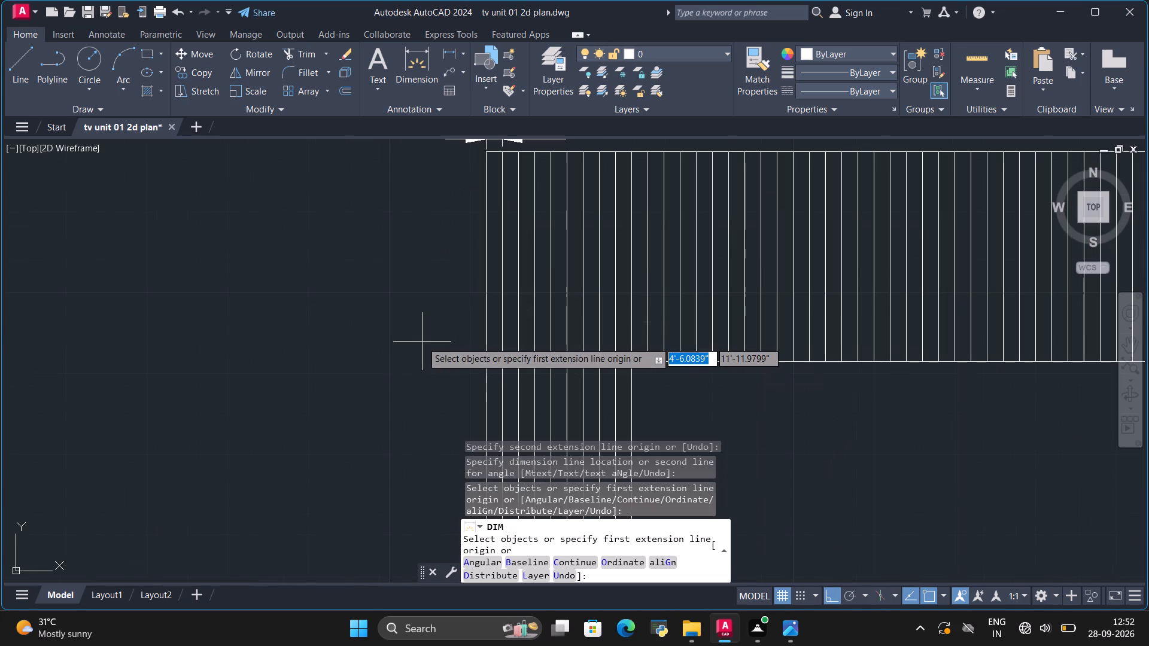
pyautogui.scroll(-6, 437, 346)
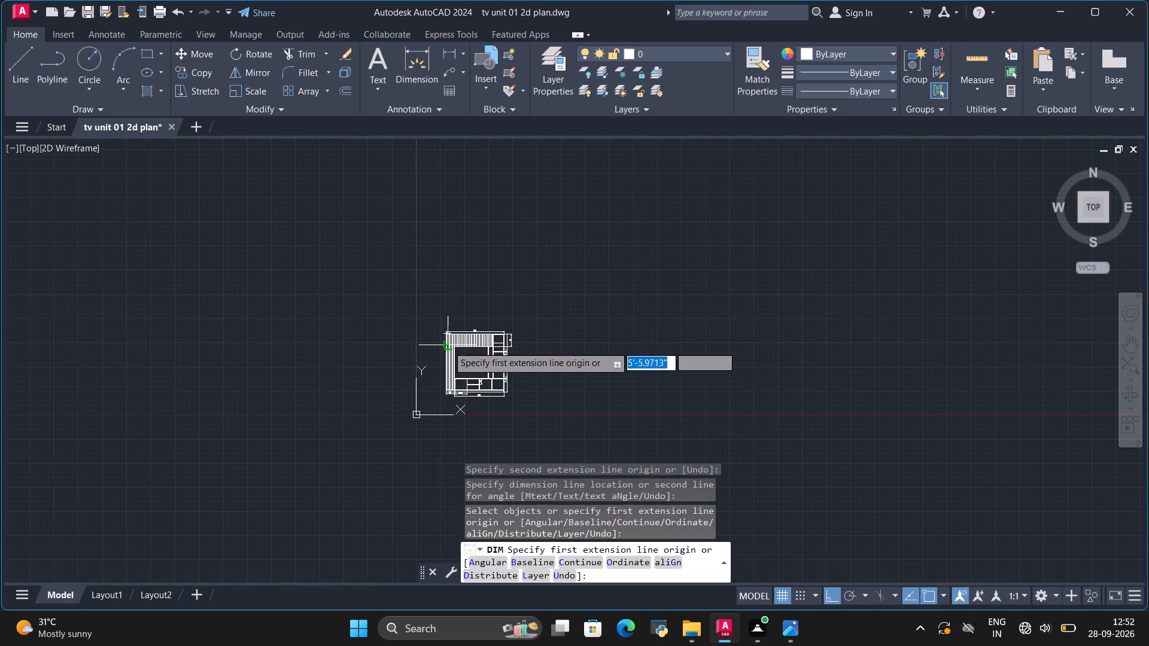
pyautogui.scroll(2, 521, 447)
pyautogui.scroll(3, 460, 351)
pyautogui.scroll(2, 532, 247)
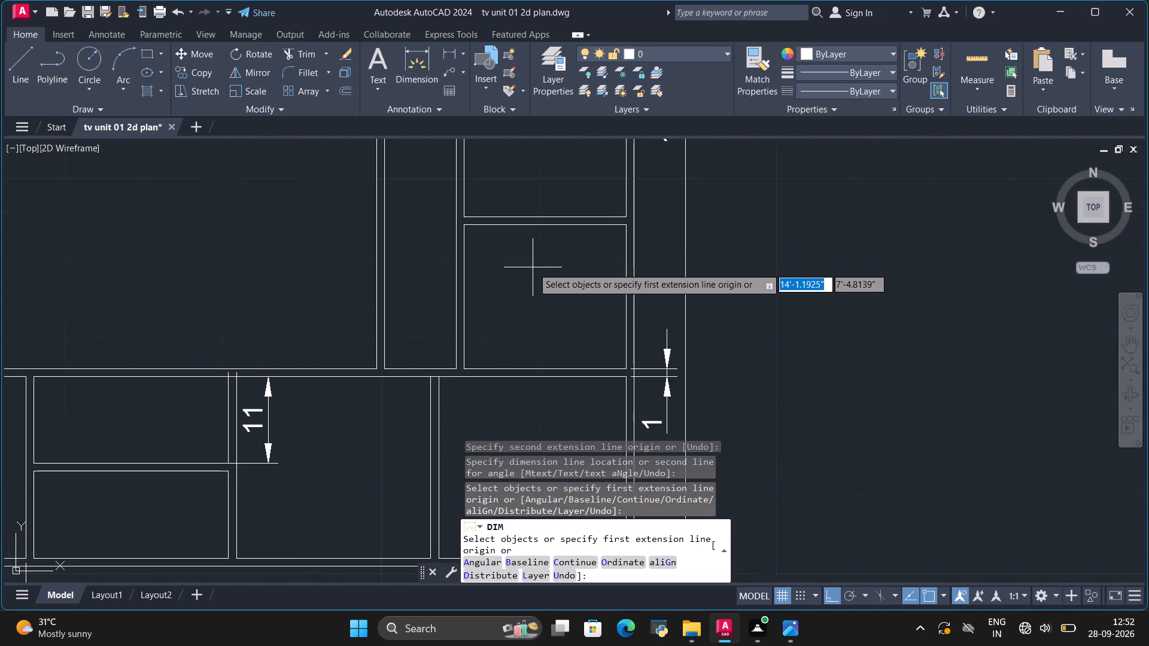
pyautogui.scroll(-3, 548, 278)
pyautogui.scroll(3, 497, 261)
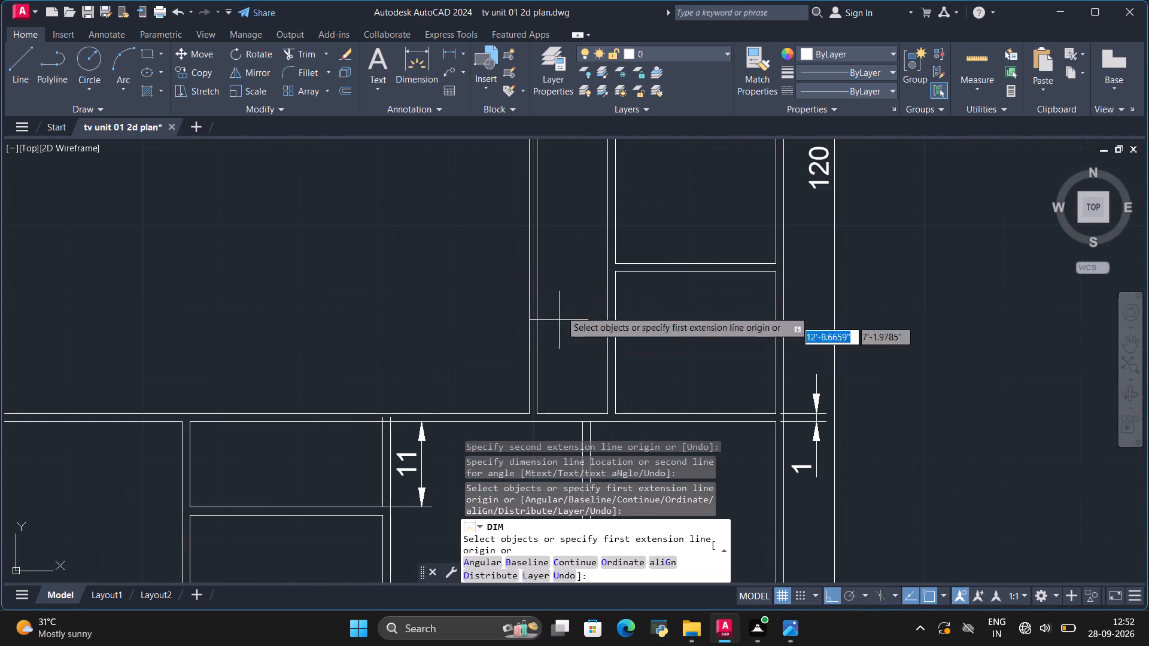
pyautogui.scroll(-2, 568, 285)
pyautogui.scroll(2, 566, 327)
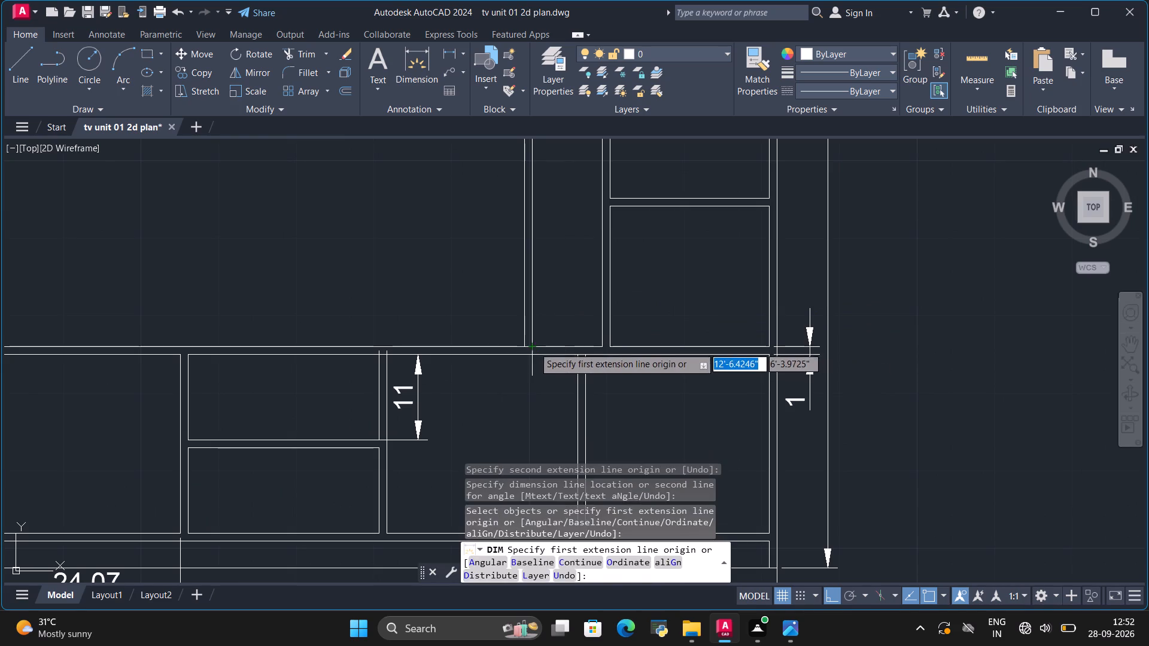
pyautogui.click(534, 346)
pyautogui.scroll(2, 583, 352)
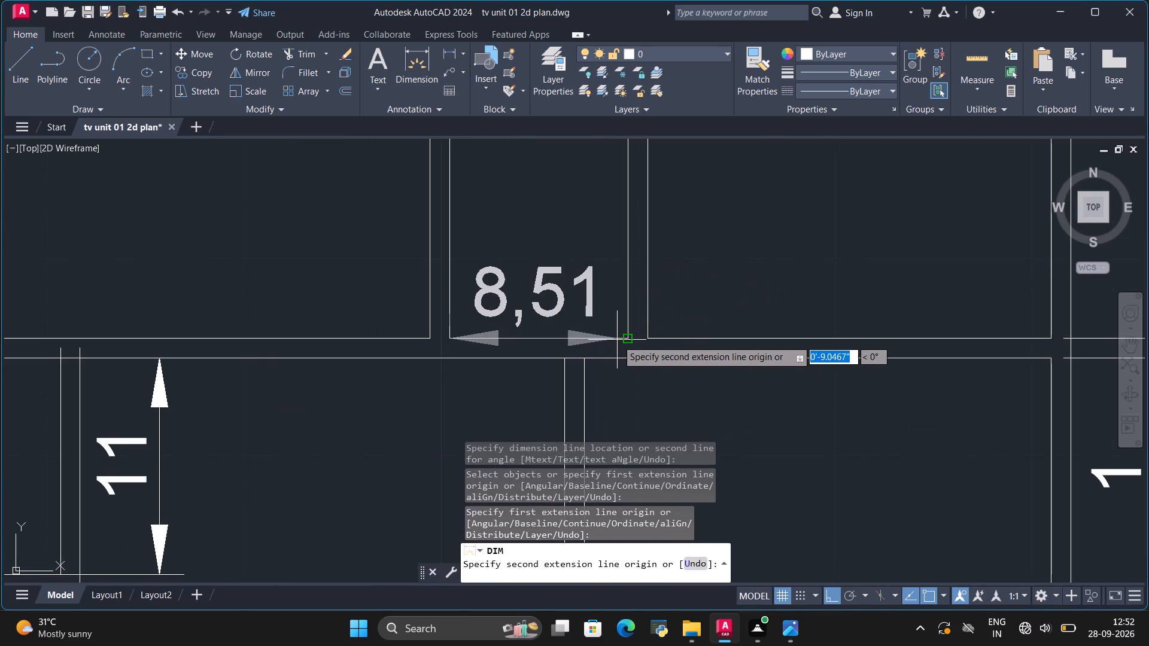
pyautogui.click(617, 340)
pyautogui.scroll(-7, 619, 368)
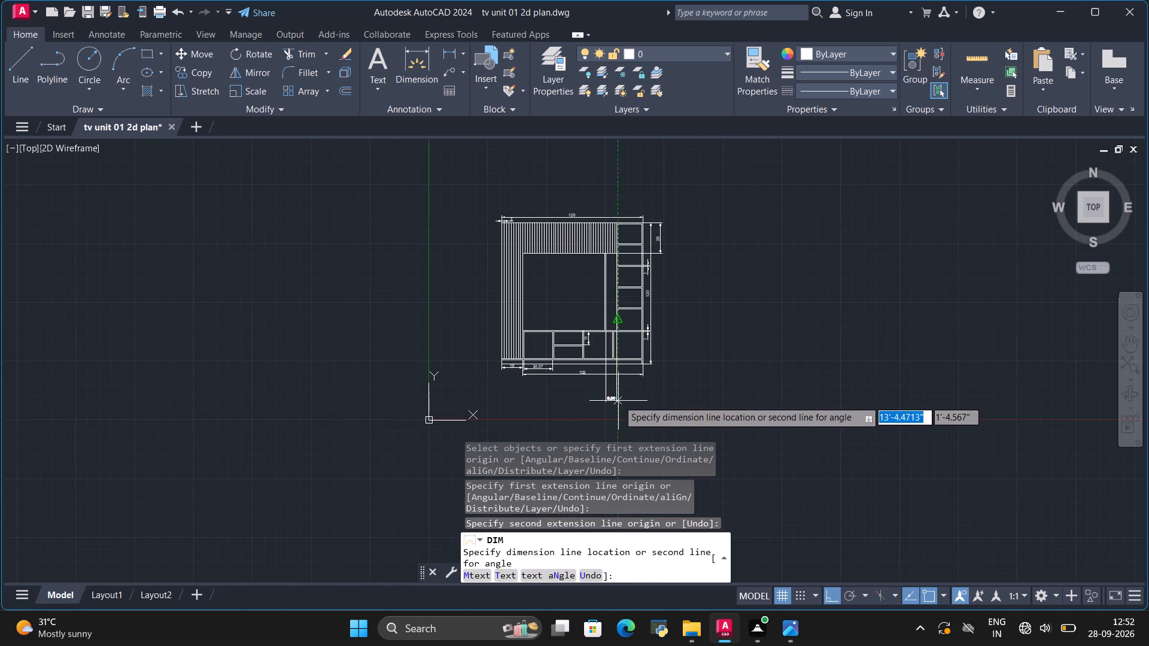
pyautogui.click(620, 383)
# Examine the lower cabinets, drawers and base for sizes that still lack dimensions.
pyautogui.scroll(3, 597, 333)
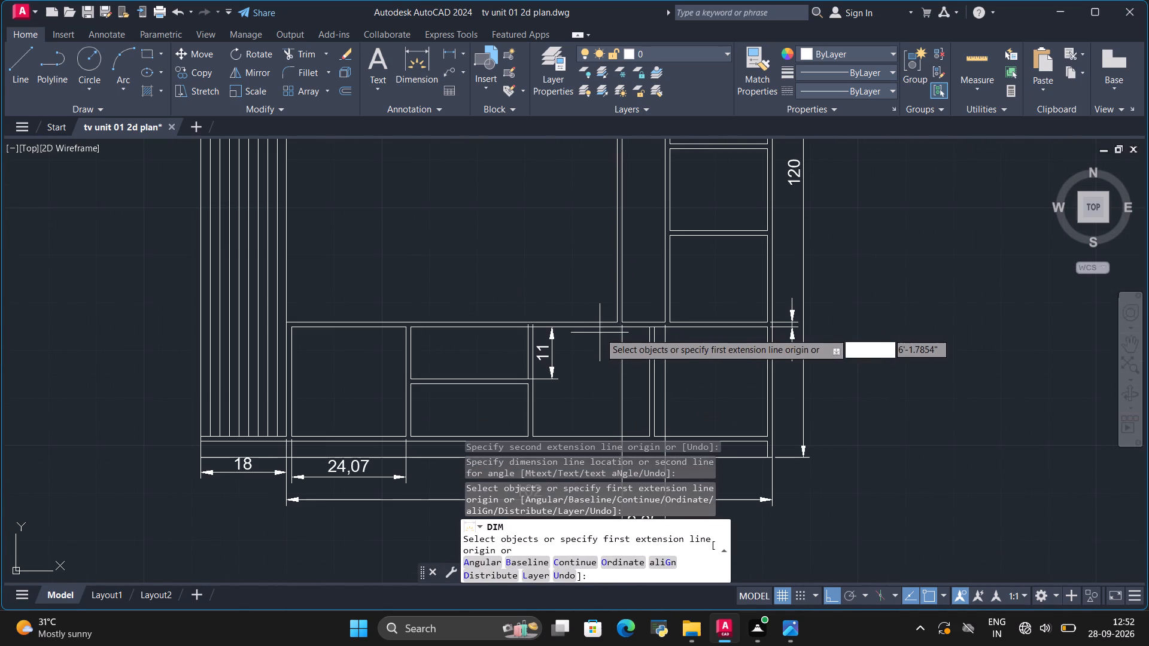
pyautogui.scroll(2, 636, 309)
pyautogui.scroll(-5, 633, 305)
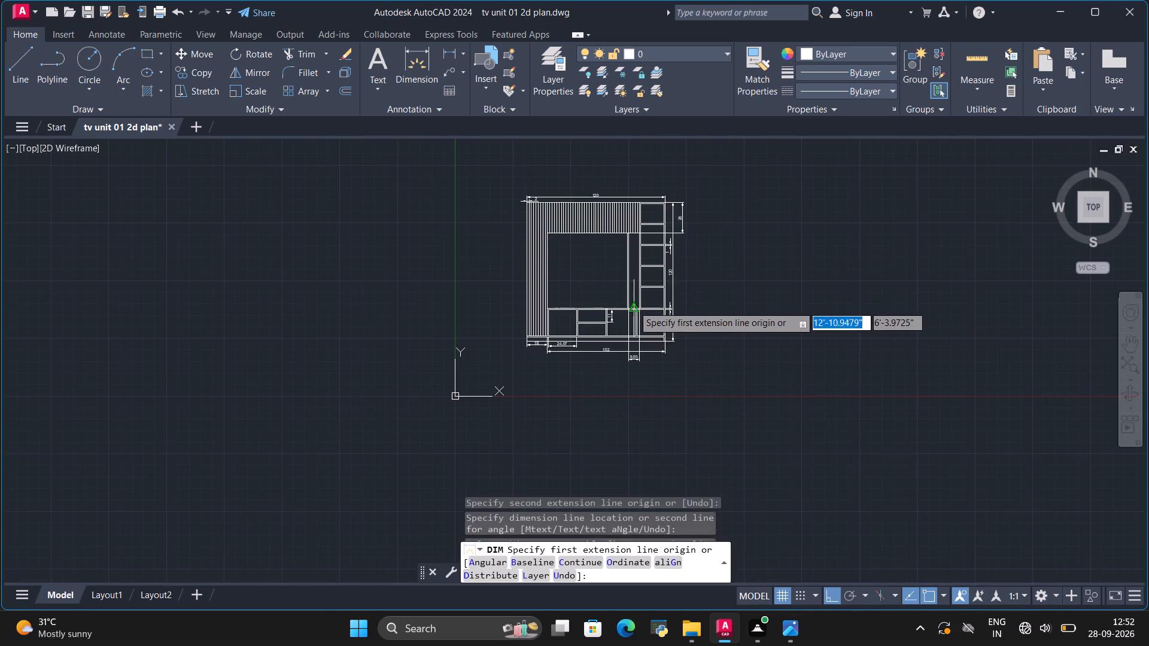
pyautogui.scroll(3, 660, 264)
pyautogui.scroll(-2, 667, 306)
pyautogui.scroll(2, 660, 415)
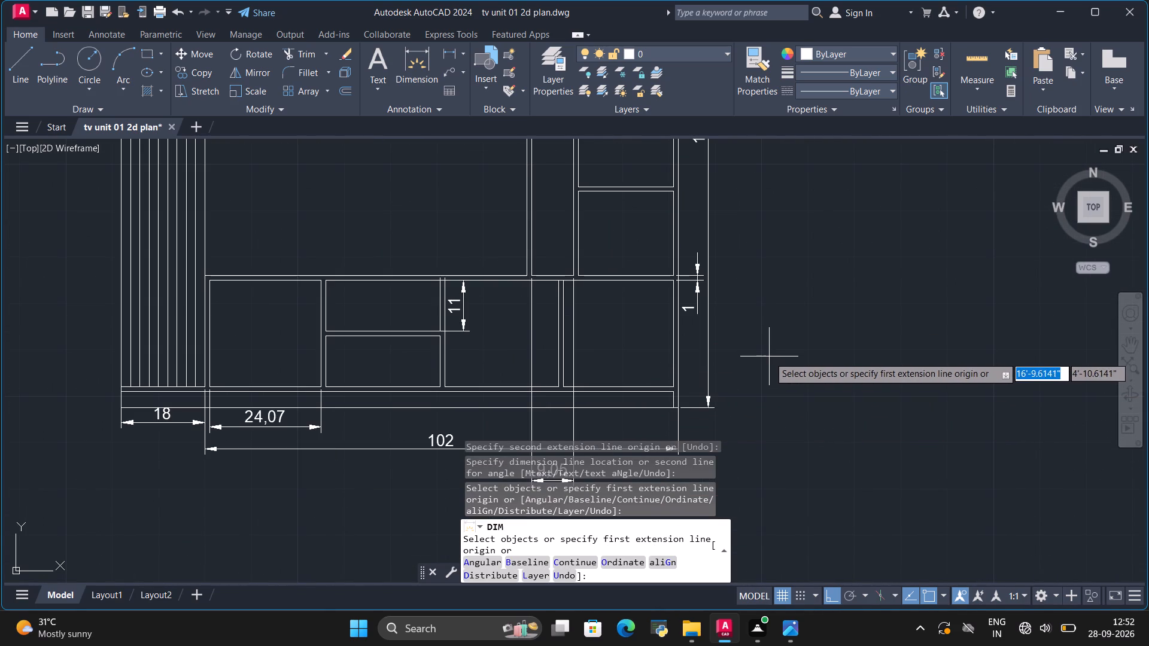
pyautogui.scroll(1, 770, 356)
pyautogui.scroll(-2, 770, 356)
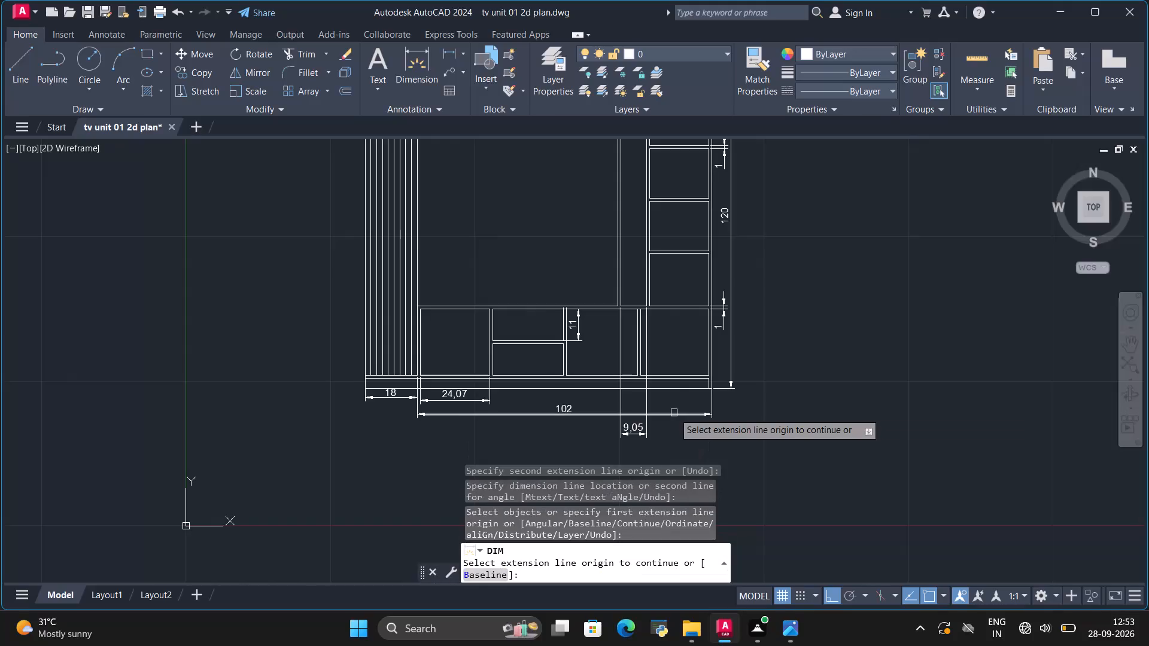
pyautogui.scroll(1, 696, 359)
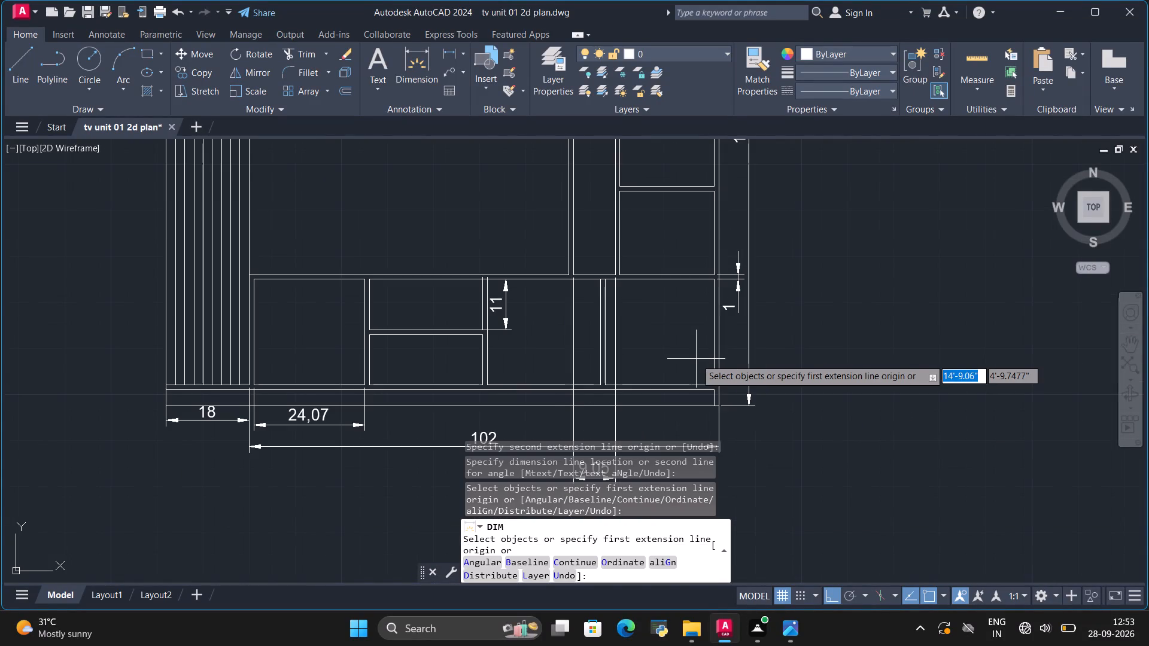
pyautogui.scroll(1, 696, 359)
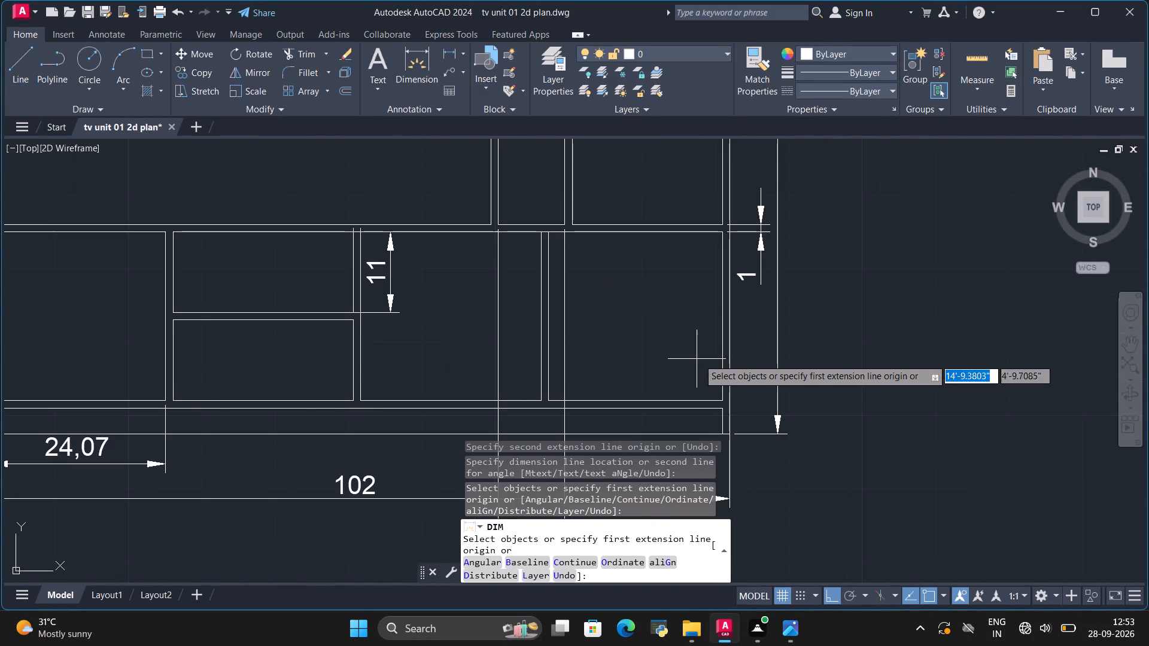
pyautogui.scroll(-2, 712, 352)
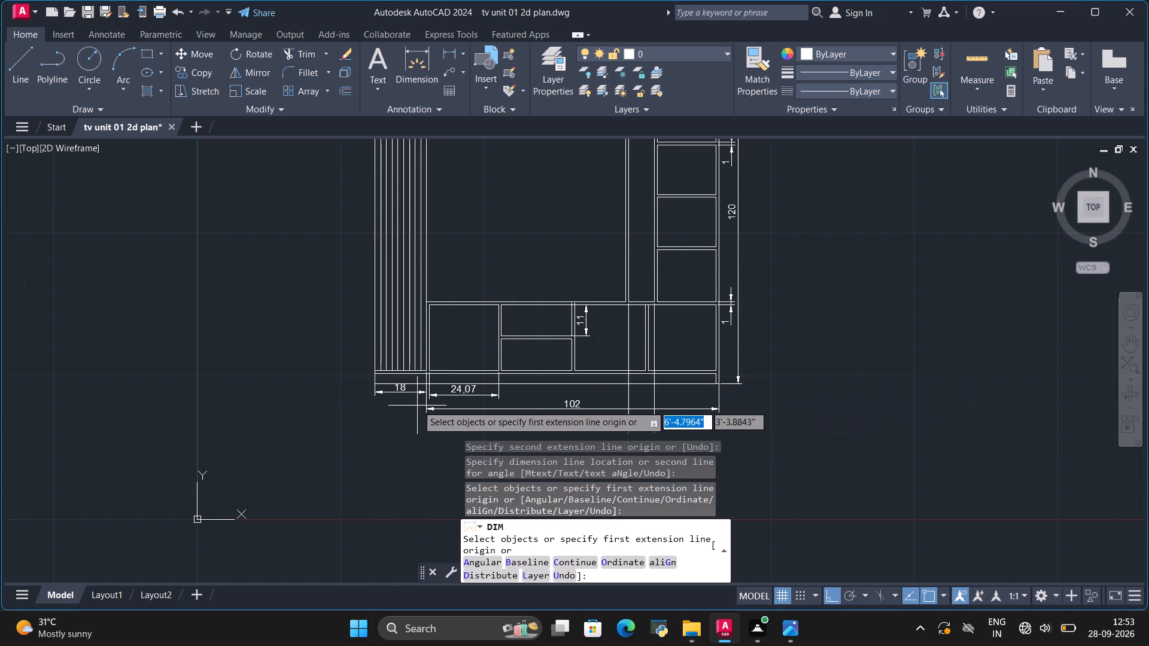
pyautogui.scroll(2, 701, 379)
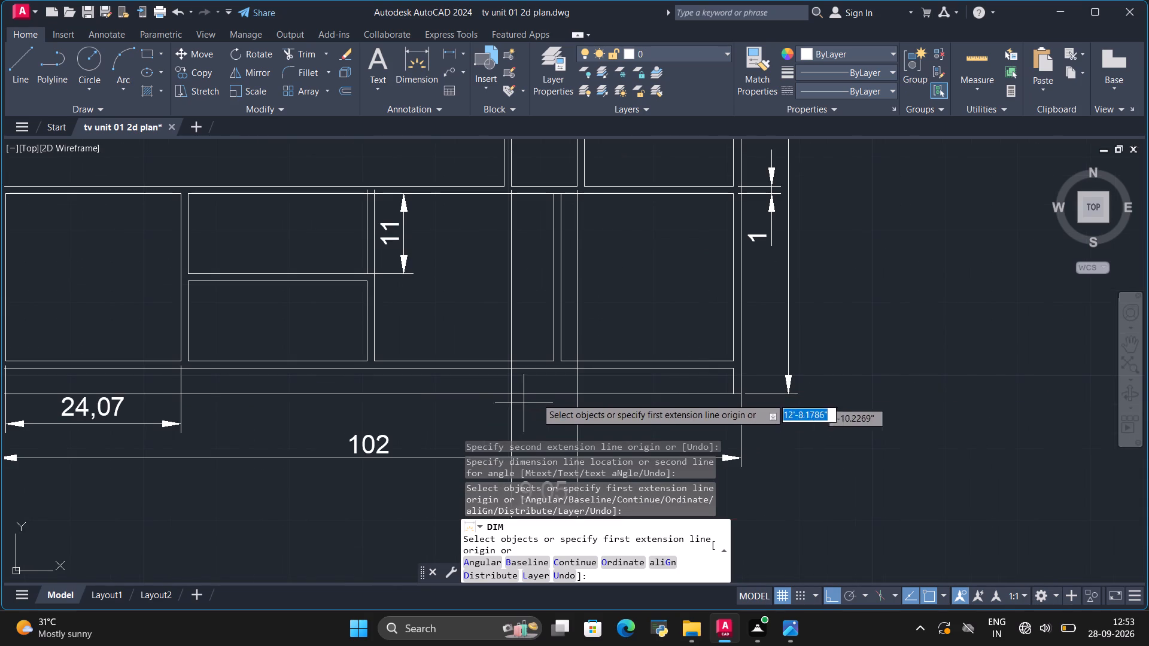
pyautogui.scroll(-1, 562, 391)
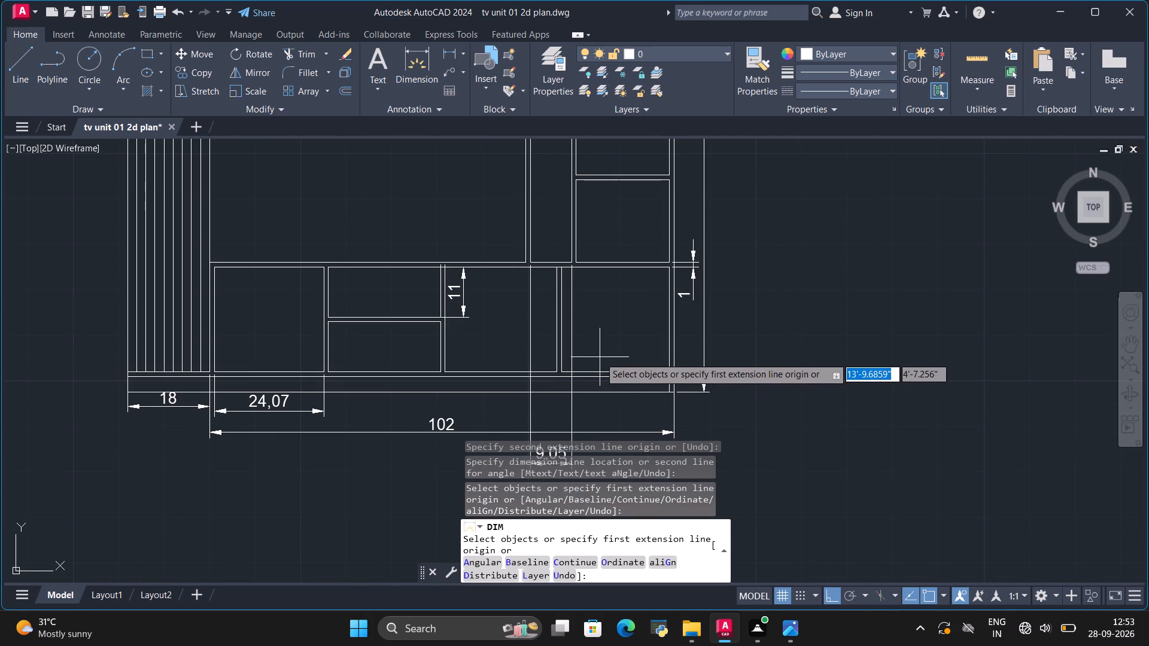
# Examine the top fluted panel, side shelf column and central panel area for sizes that still lack dimensions.
pyautogui.scroll(-2, 604, 358)
pyautogui.scroll(-2, 710, 230)
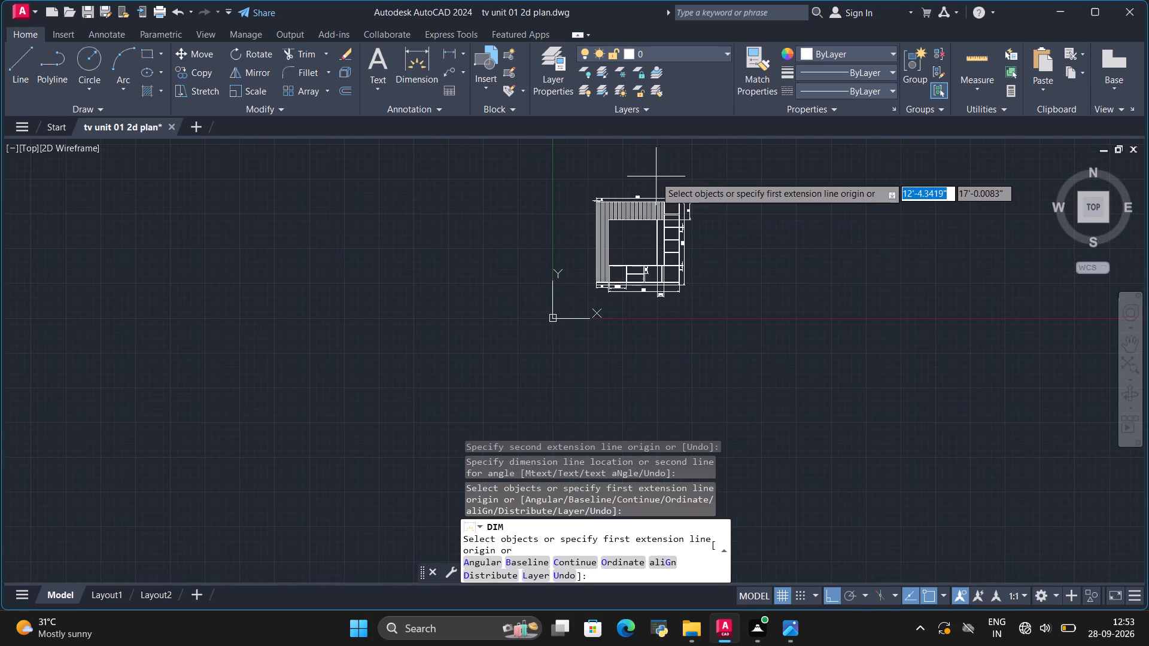
pyautogui.scroll(3, 662, 220)
pyautogui.scroll(-1, 662, 220)
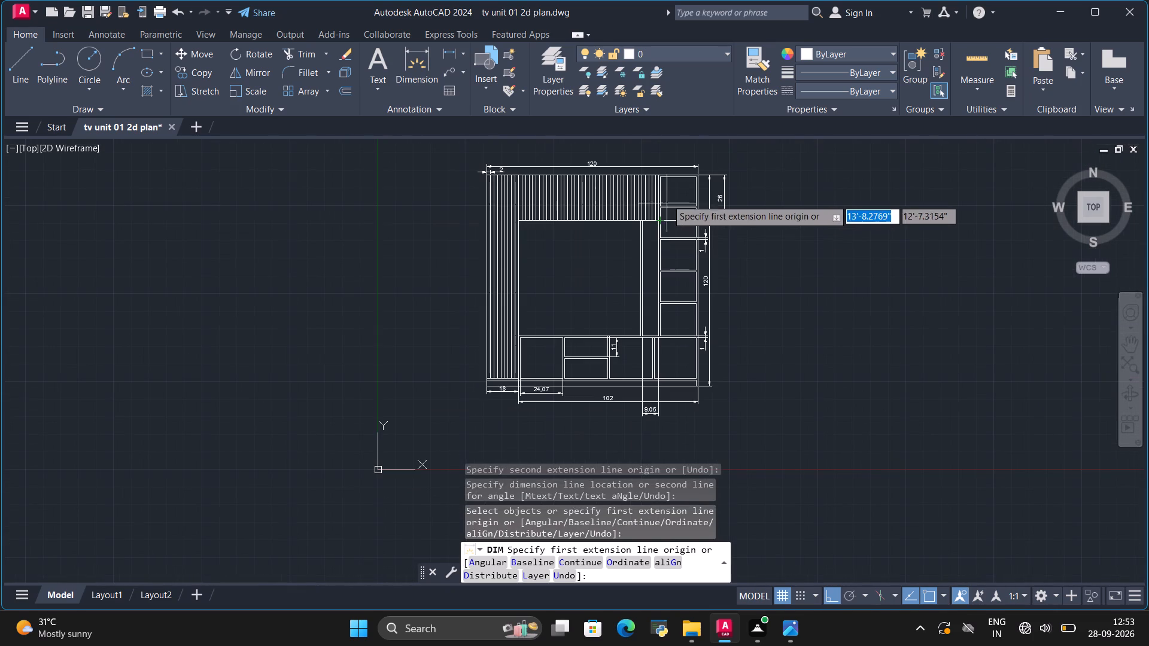
pyautogui.scroll(3, 671, 172)
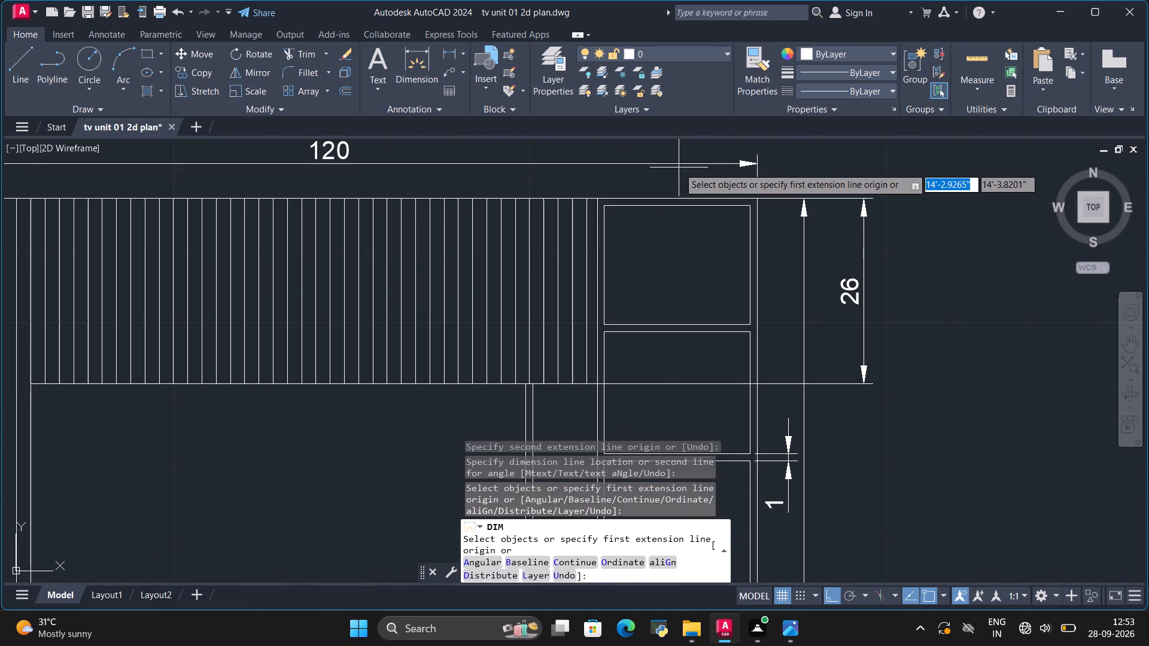
pyautogui.scroll(-2, 805, 400)
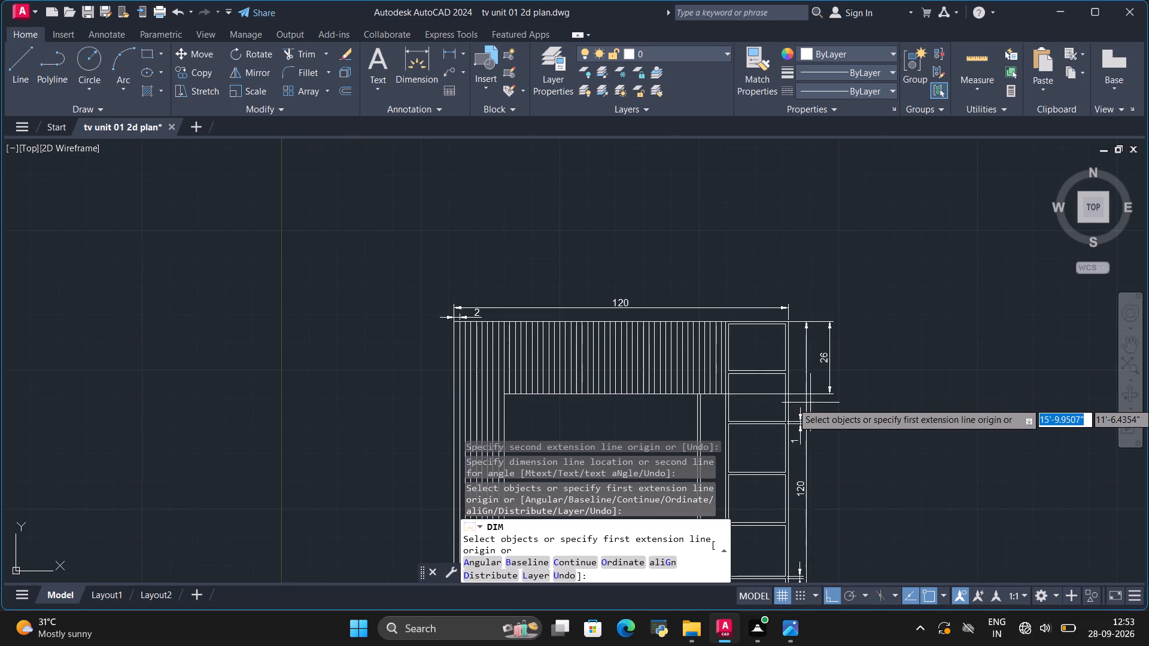
pyautogui.scroll(1, 637, 388)
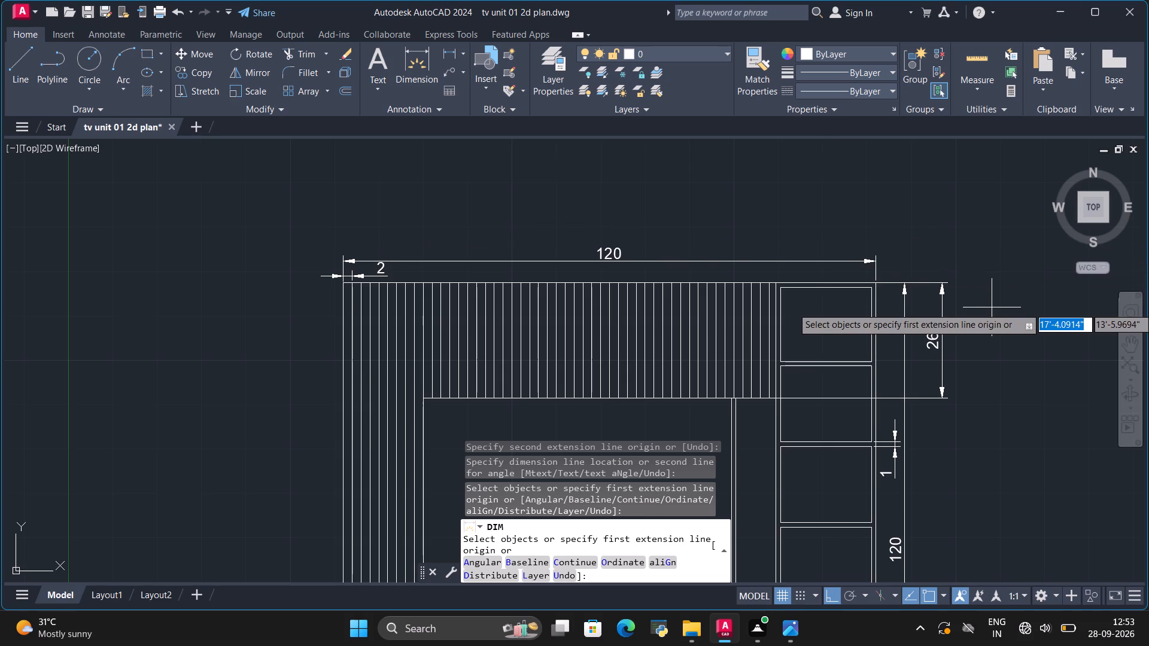
pyautogui.scroll(2, 910, 395)
pyautogui.scroll(-2, 876, 398)
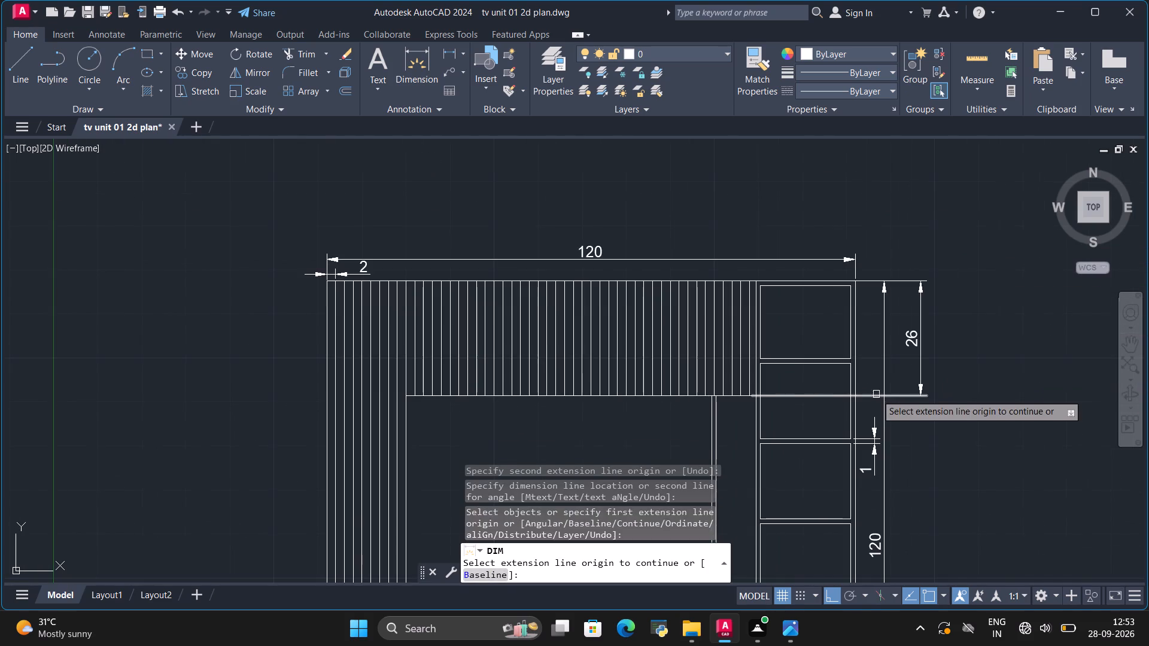
pyautogui.scroll(2, 882, 389)
pyautogui.scroll(-5, 882, 389)
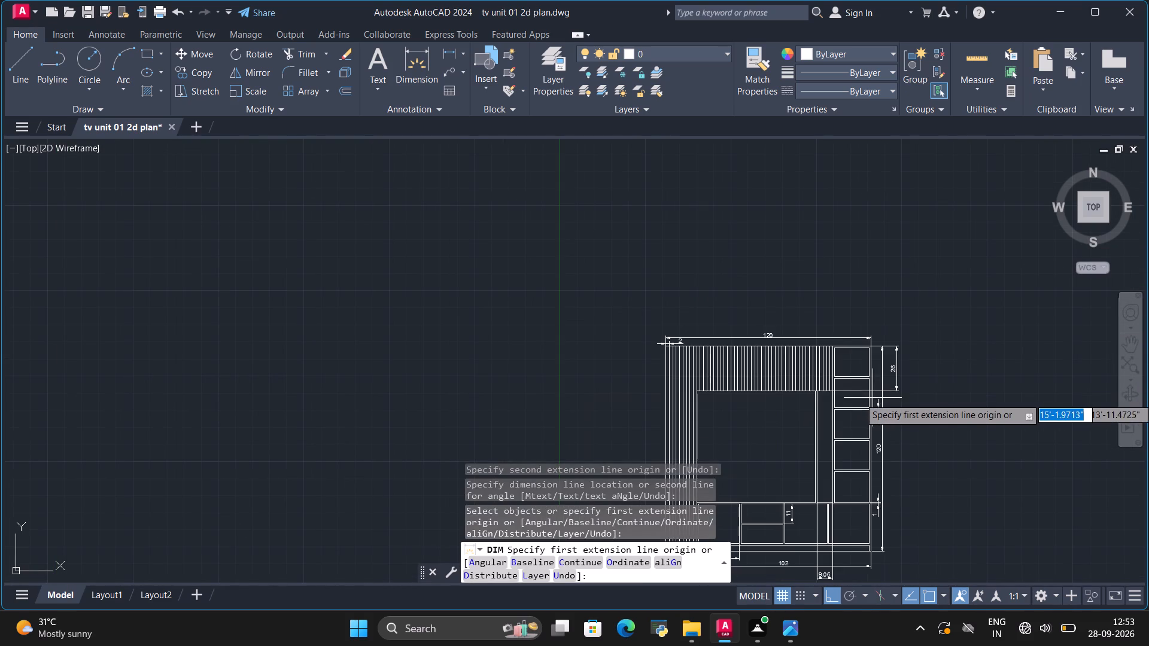
pyautogui.scroll(-2, 826, 342)
pyautogui.scroll(2, 825, 447)
pyautogui.scroll(2, 810, 312)
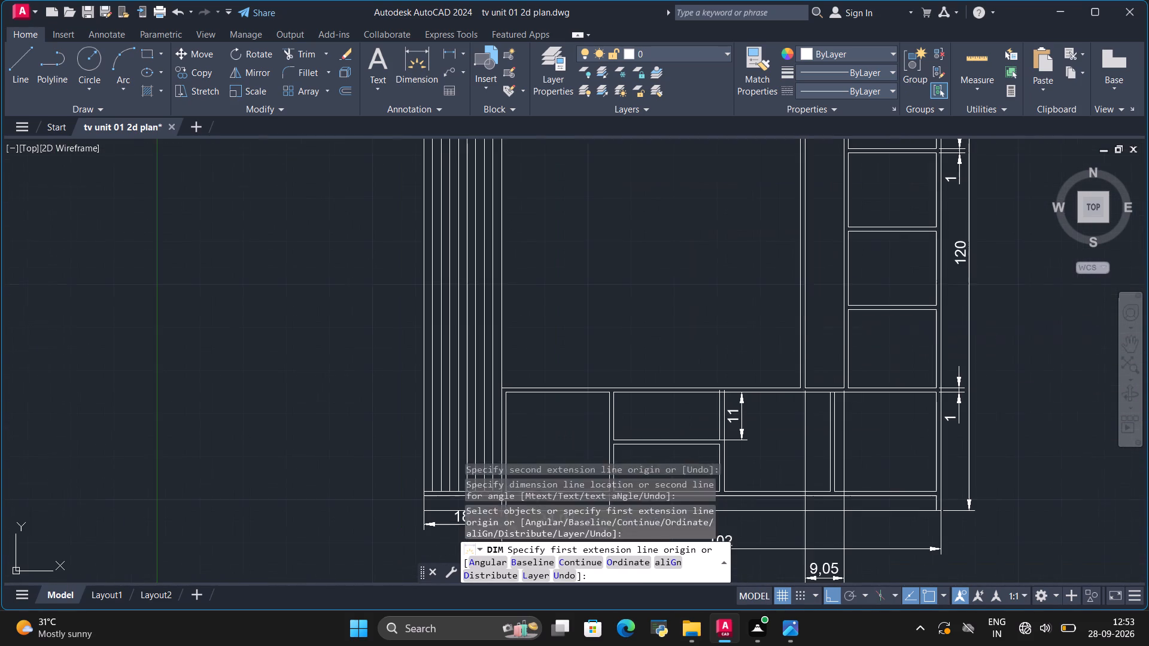
pyautogui.scroll(2, 810, 312)
pyautogui.scroll(-2, 810, 314)
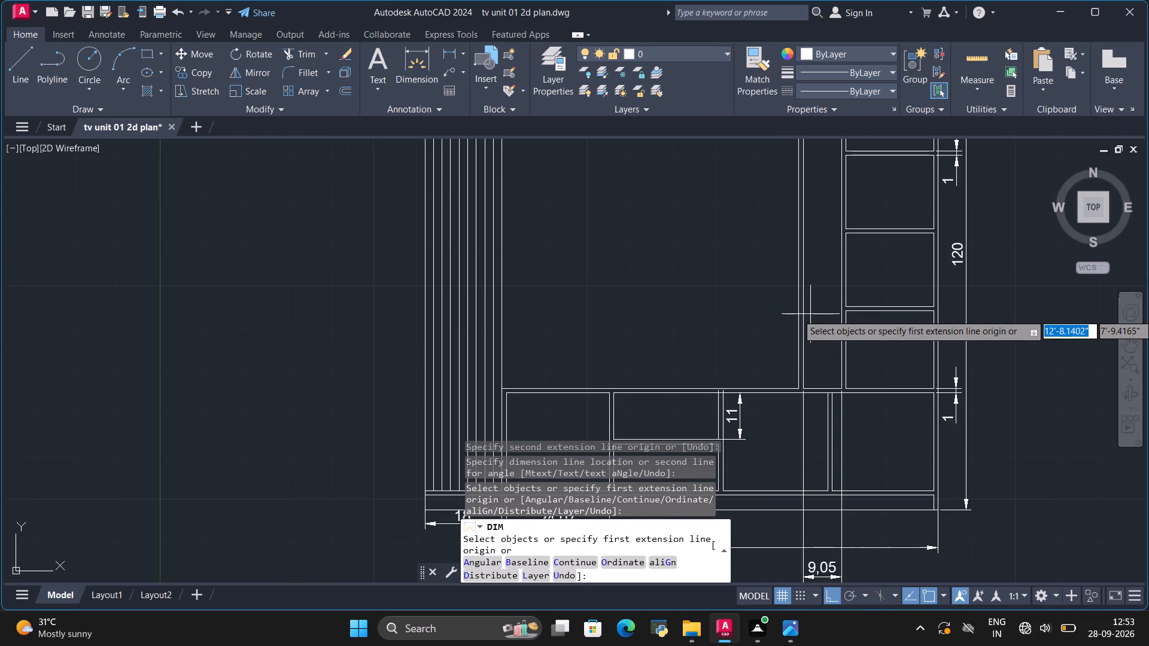
pyautogui.scroll(-1, 810, 316)
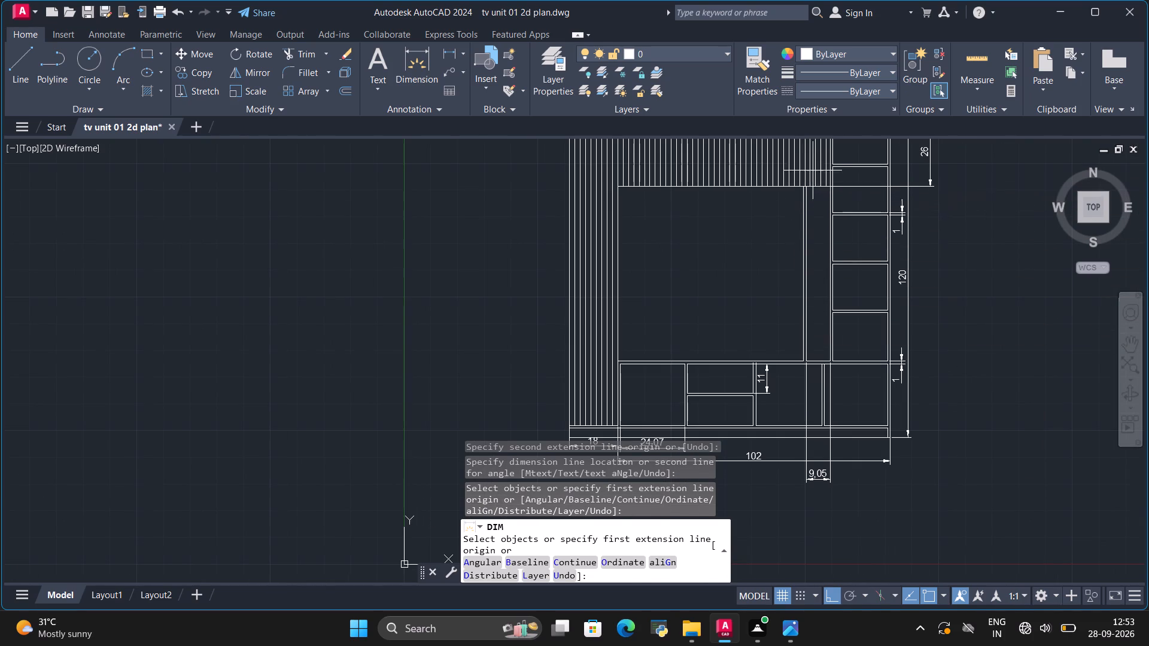
pyautogui.scroll(1, 811, 167)
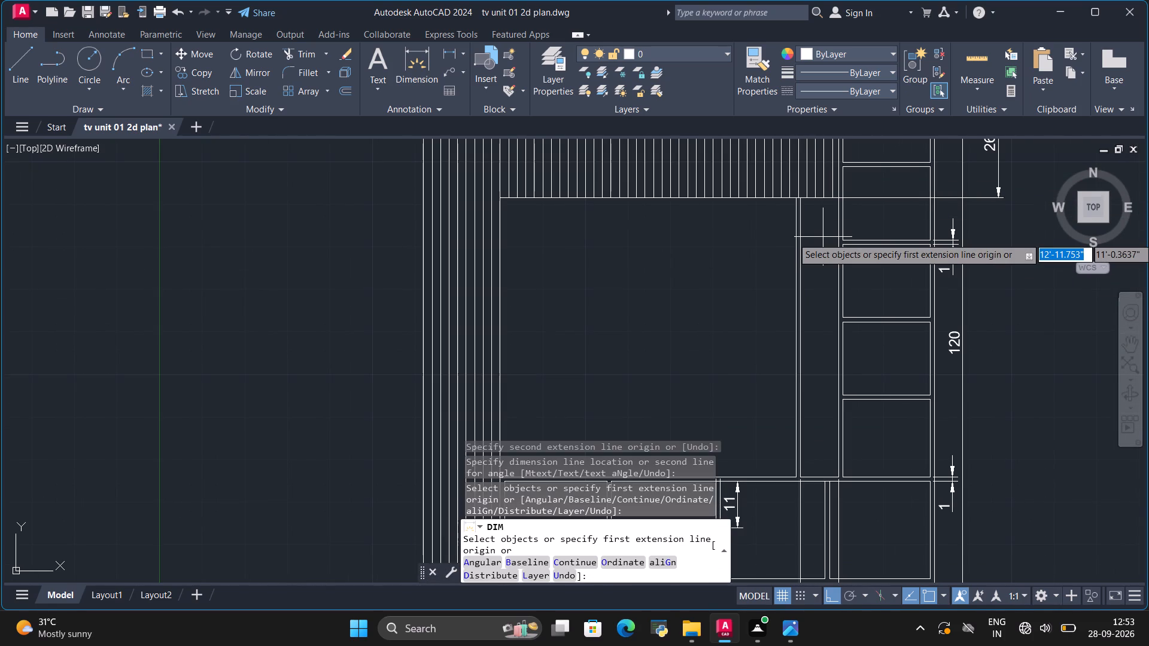
# Switch to the TV unit reference image in Photos and compare its front elevation with the drawn central panel and shelf column.
pyautogui.hotkey('alt', 'Tab')
pyautogui.hotkey('alt', 'Tab')
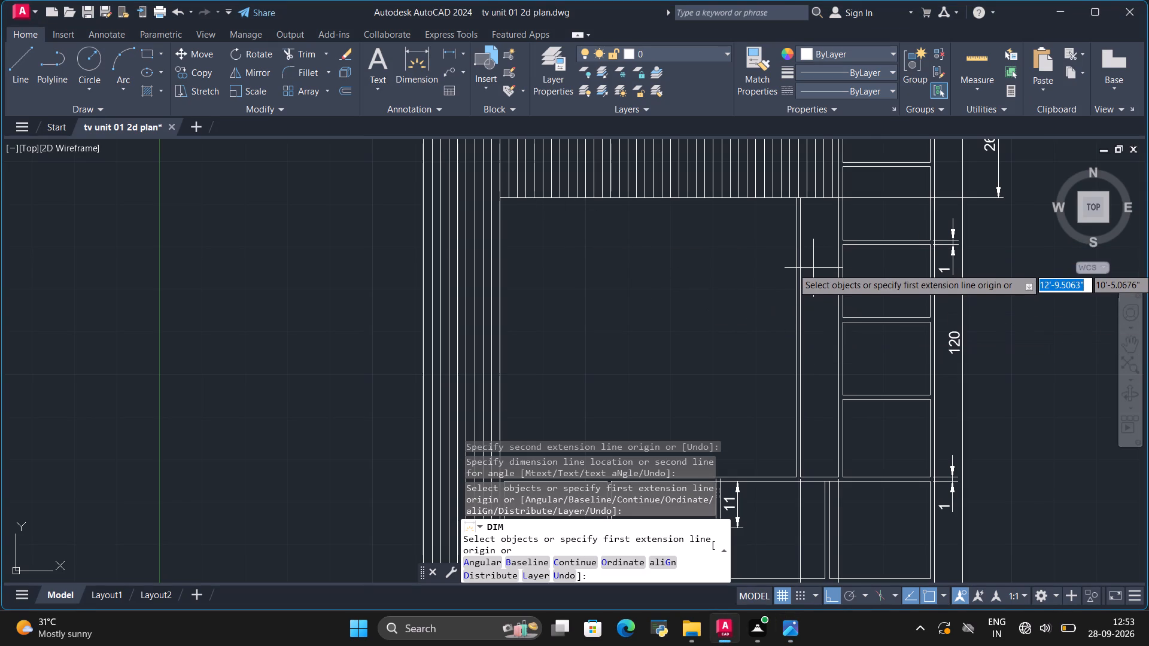
pyautogui.hotkey('alt', 'Tab')
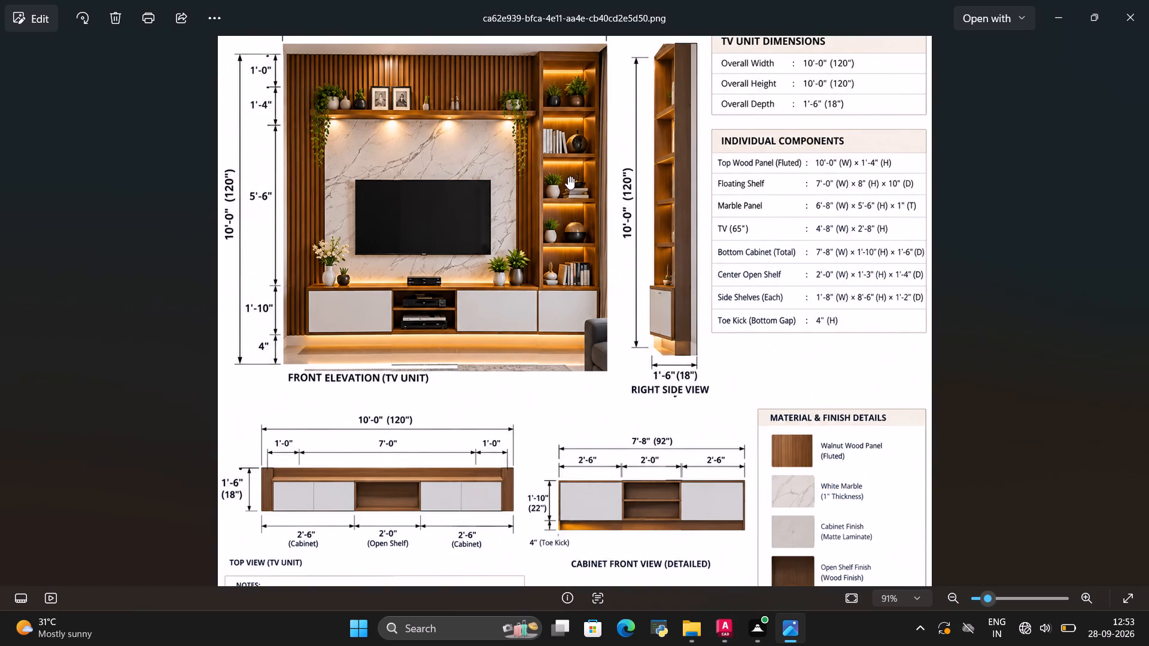
pyautogui.hotkey('alt', 'Tab')
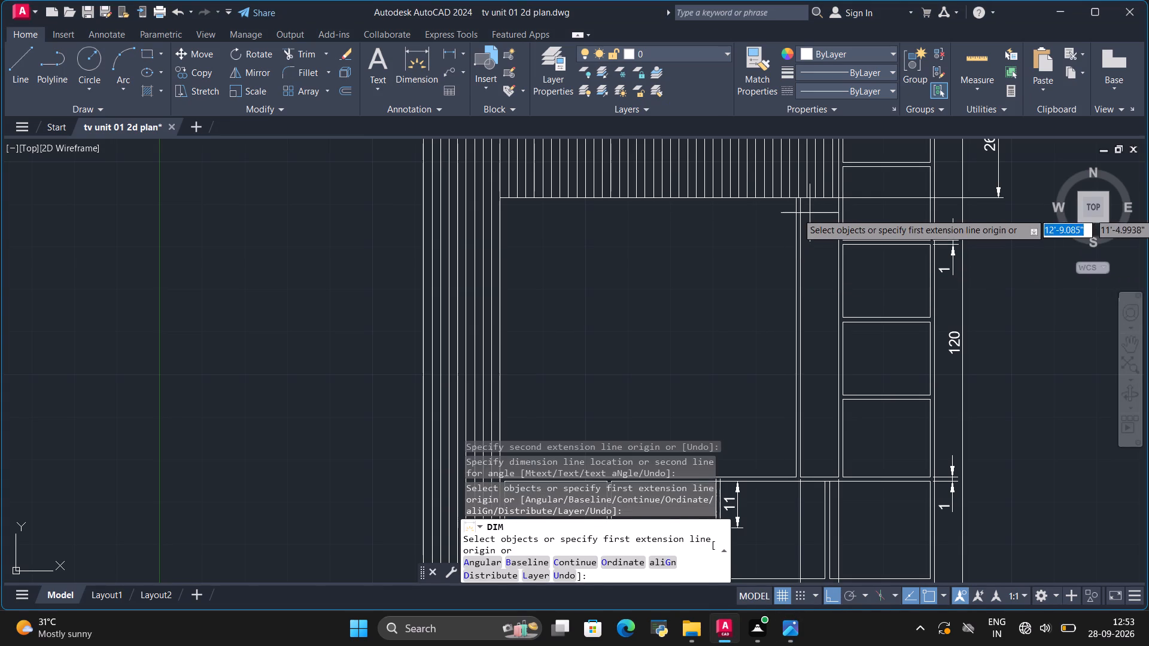
pyautogui.scroll(3, 810, 211)
pyautogui.scroll(-2, 805, 240)
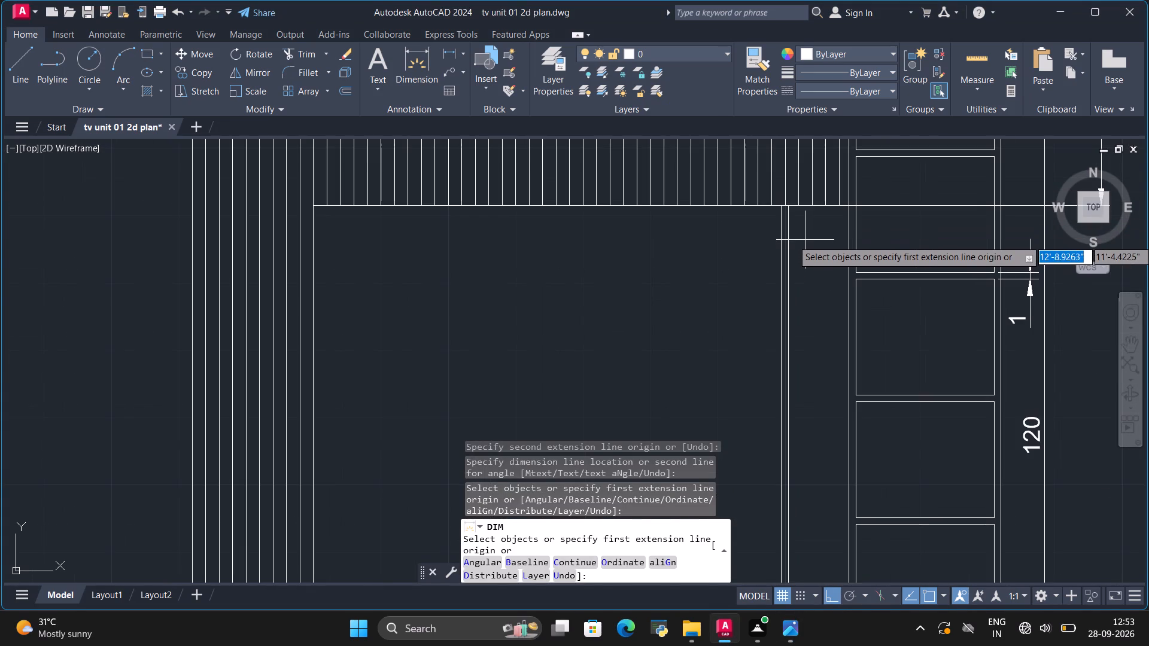
pyautogui.scroll(-1, 804, 247)
pyautogui.scroll(2, 791, 520)
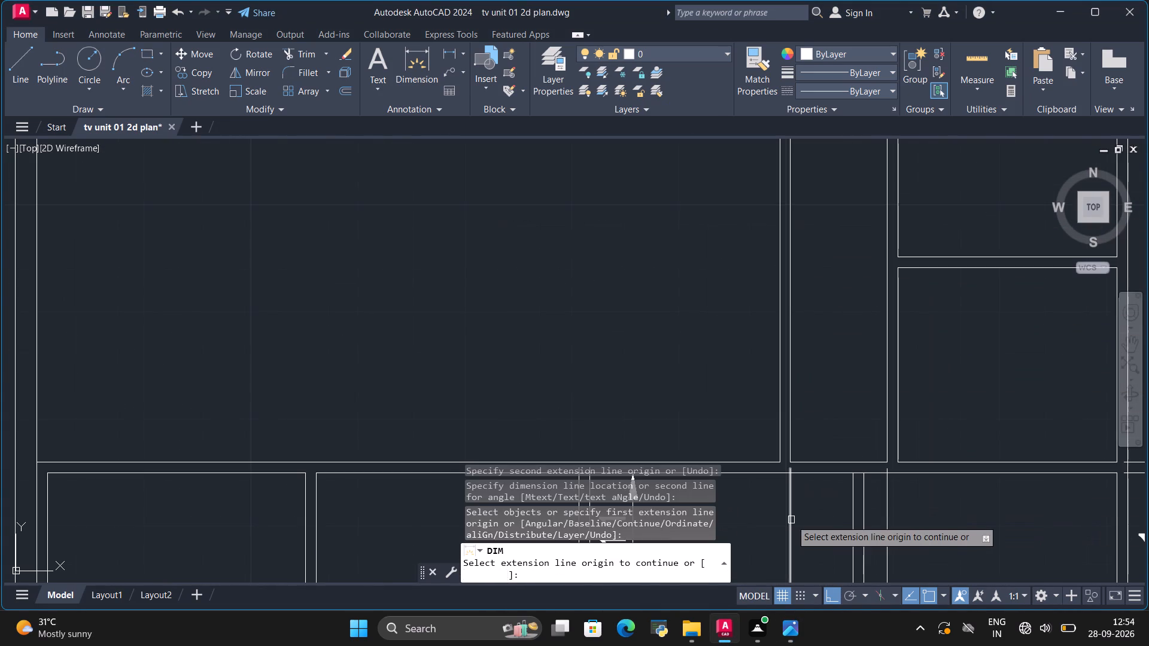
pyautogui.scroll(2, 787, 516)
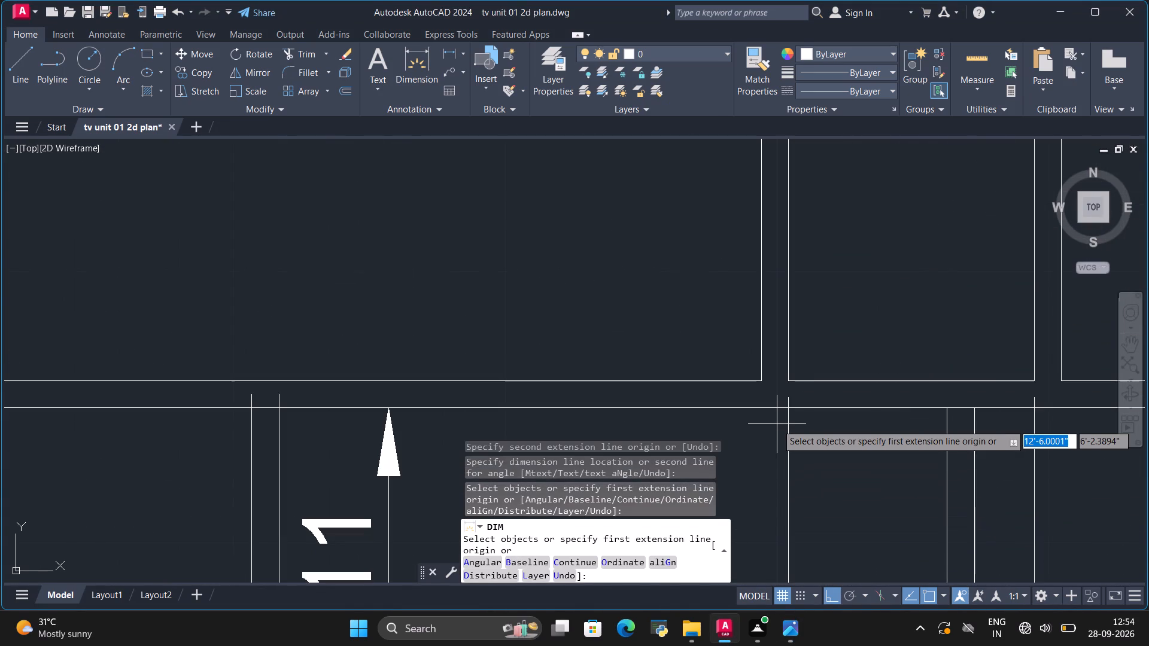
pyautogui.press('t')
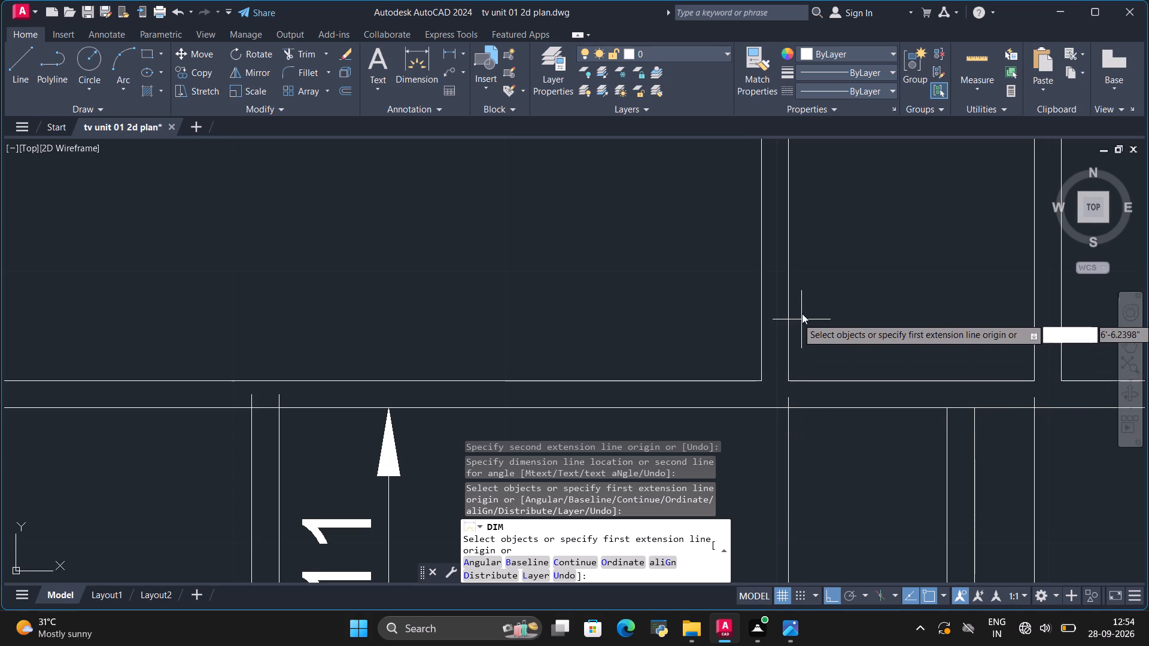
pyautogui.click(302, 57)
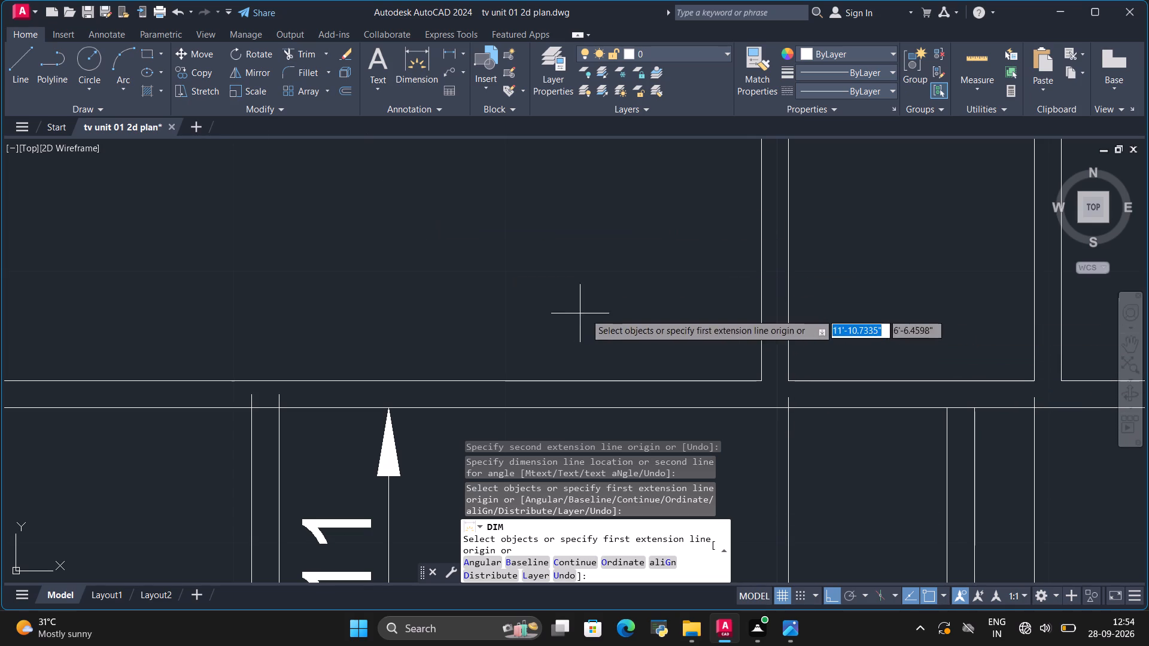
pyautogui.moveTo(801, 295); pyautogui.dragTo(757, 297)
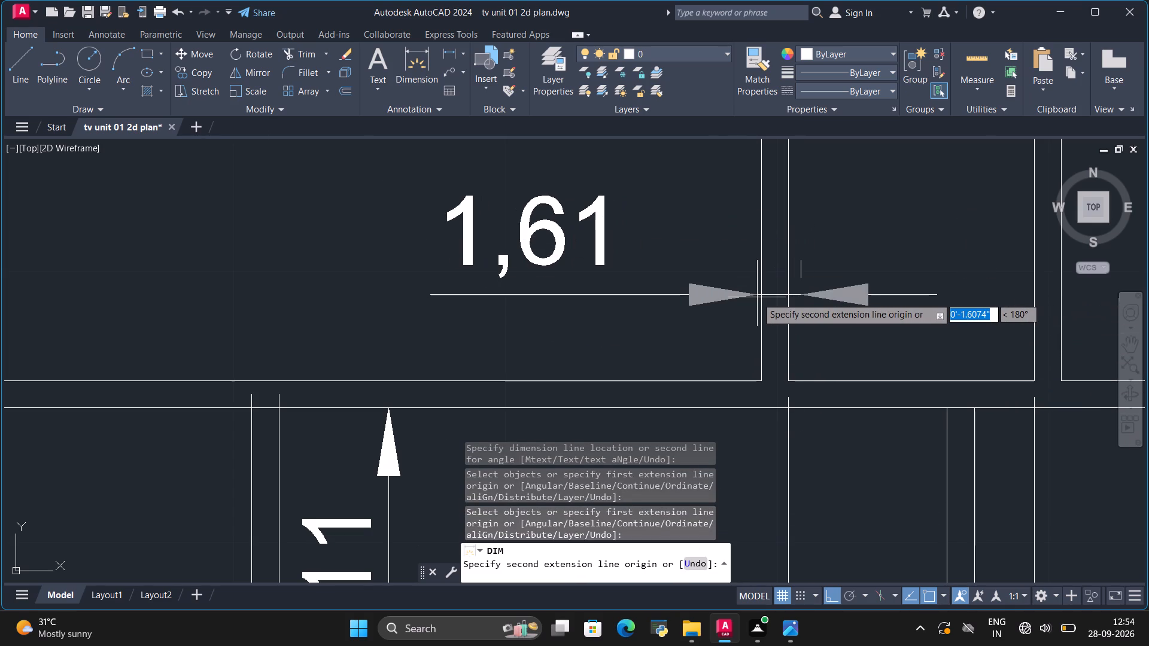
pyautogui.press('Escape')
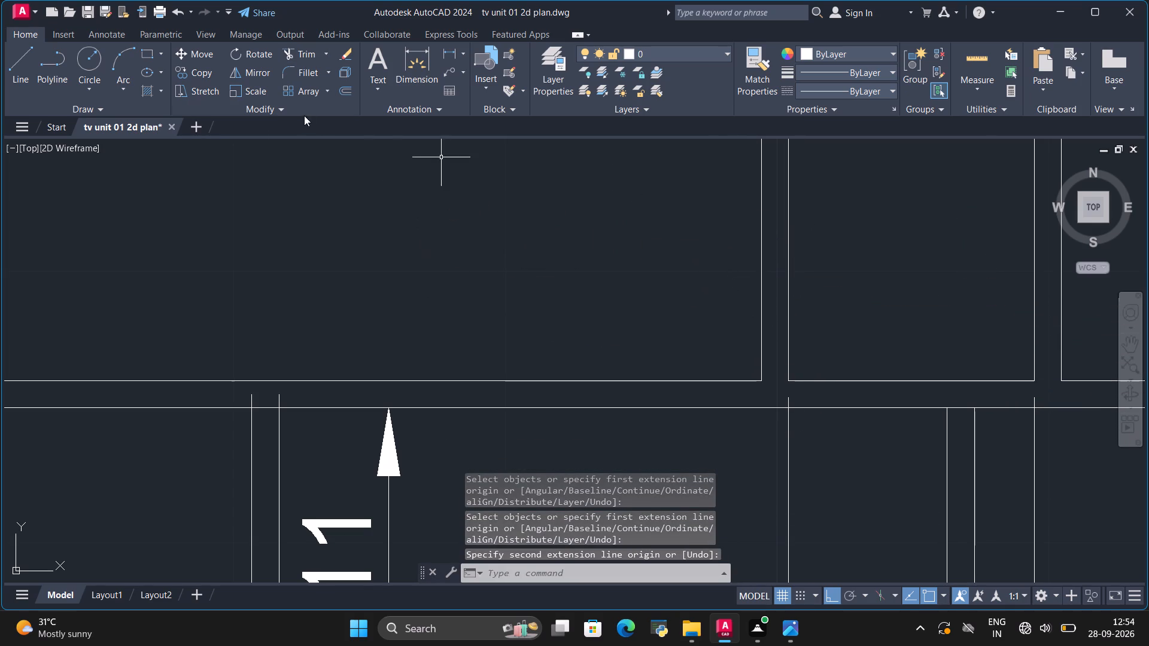
# Trim away the vertical board beside the central panel and the leftover horizontal segment between it and the shelf column.
pyautogui.click(305, 48)
pyautogui.moveTo(815, 315); pyautogui.dragTo(756, 313)
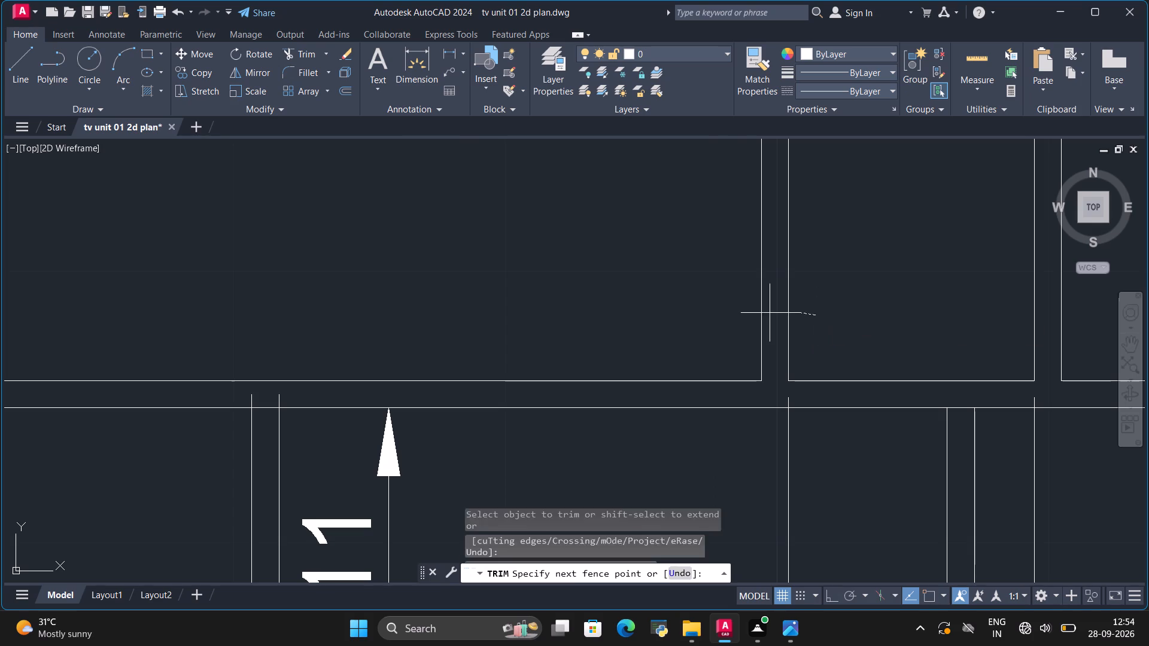
pyautogui.moveTo(756, 313); pyautogui.dragTo(739, 313)
pyautogui.scroll(-4, 811, 498)
pyautogui.scroll(3, 753, 482)
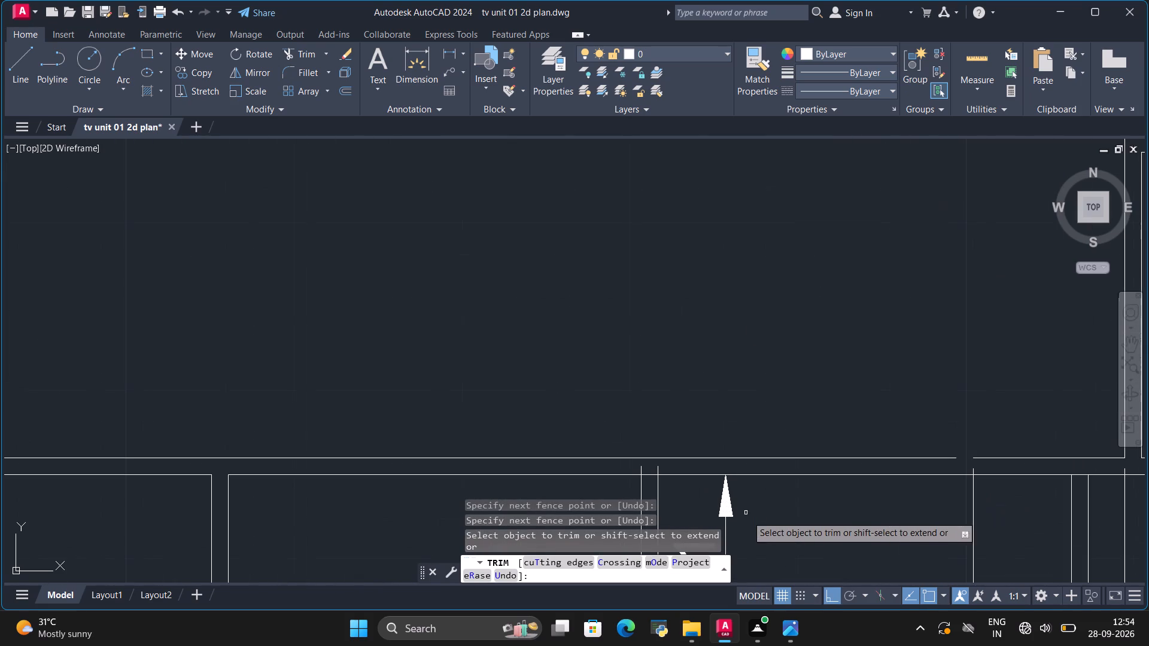
pyautogui.scroll(-1, 621, 424)
pyautogui.scroll(2, 864, 469)
pyautogui.scroll(2, 800, 452)
pyautogui.click(798, 348)
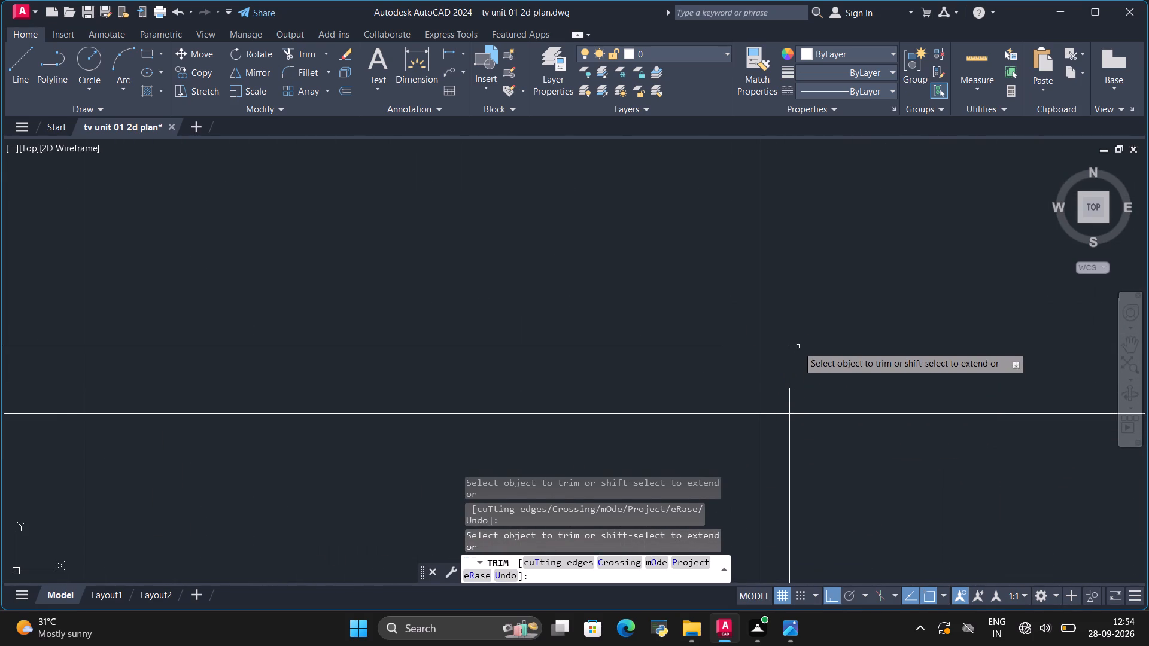
pyautogui.scroll(-3, 734, 386)
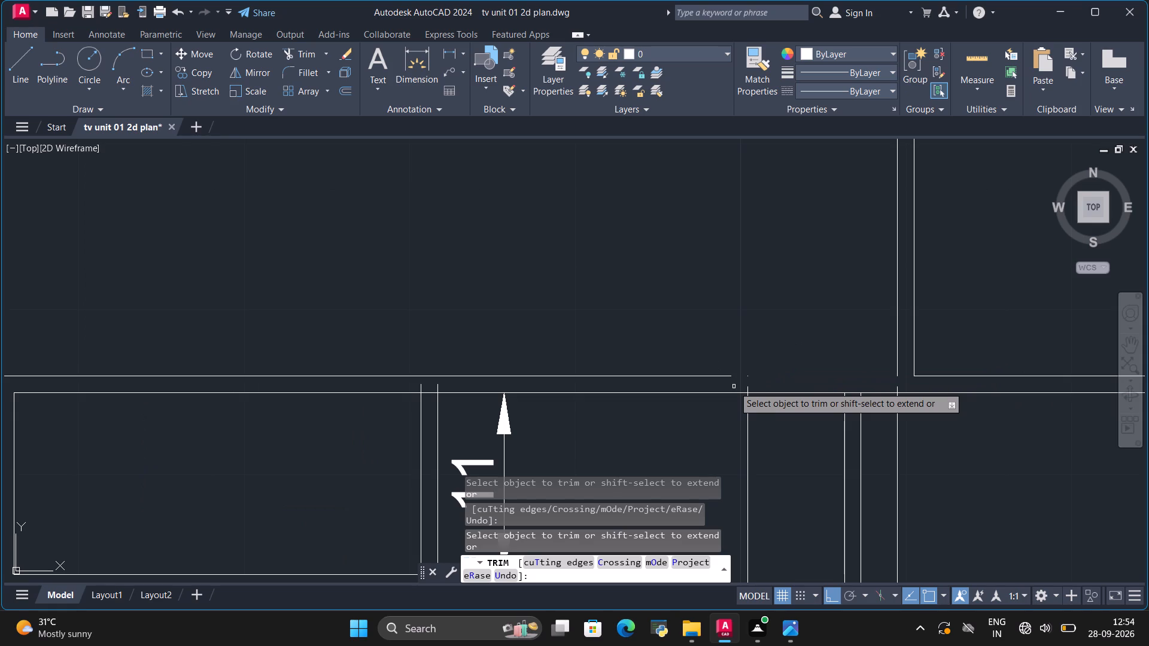
pyautogui.press('Escape')
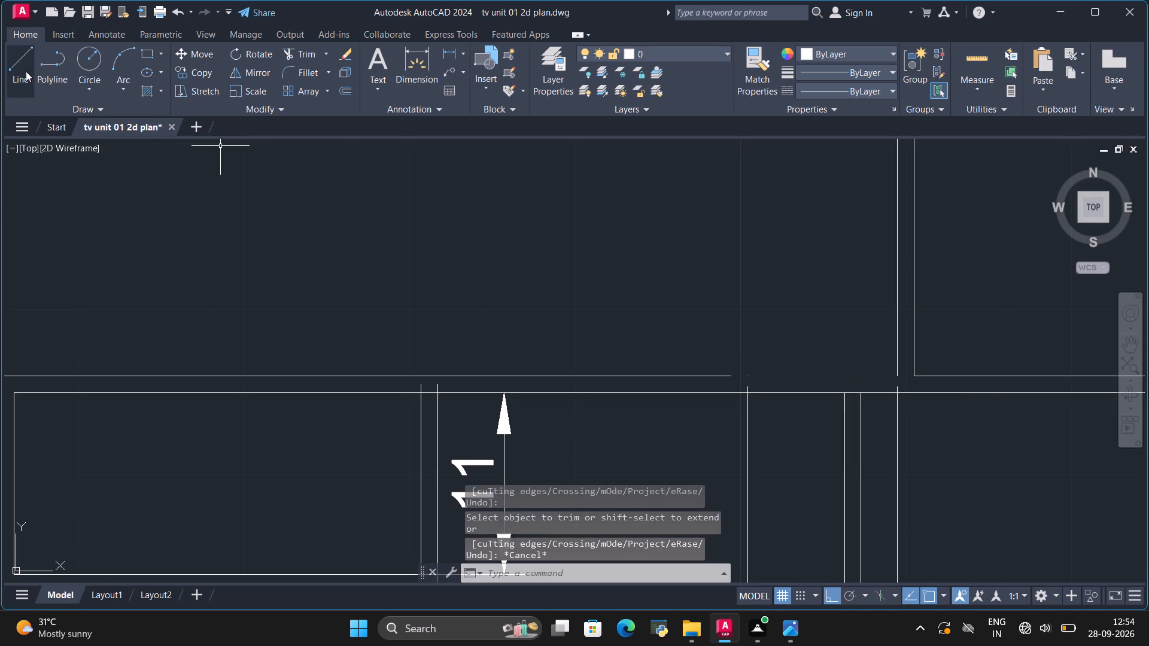
# Close the gap above the lower cabinets with a horizontal line from the central panel's bottom line to the shelf column's inner edge.
pyautogui.click(25, 69)
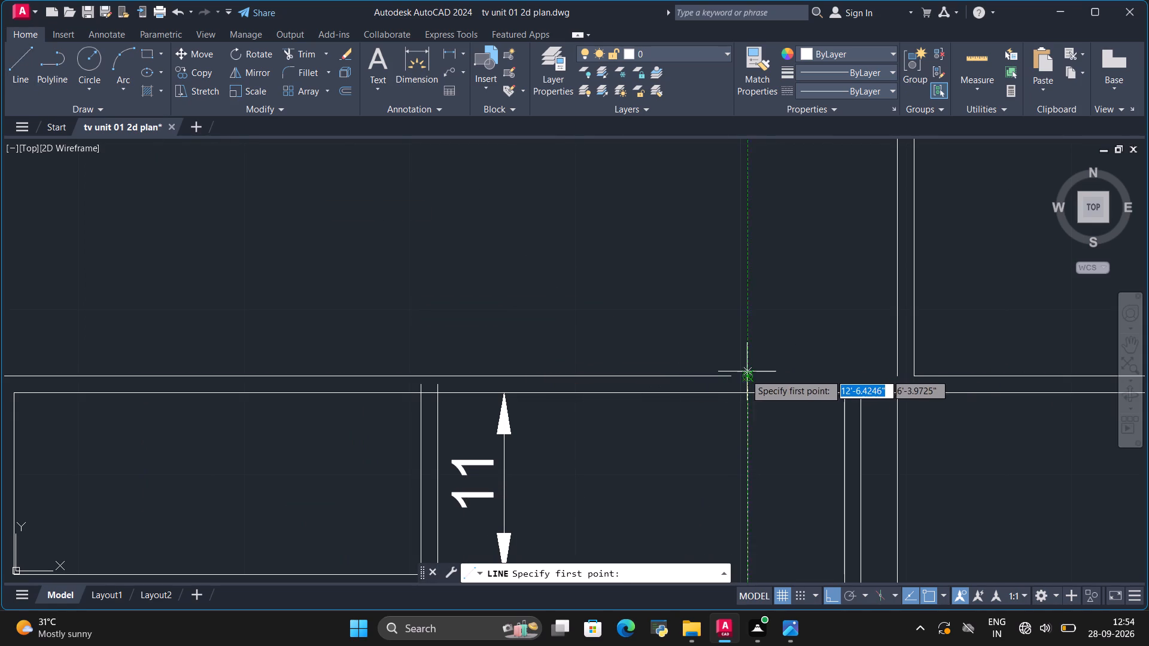
pyautogui.click(734, 377)
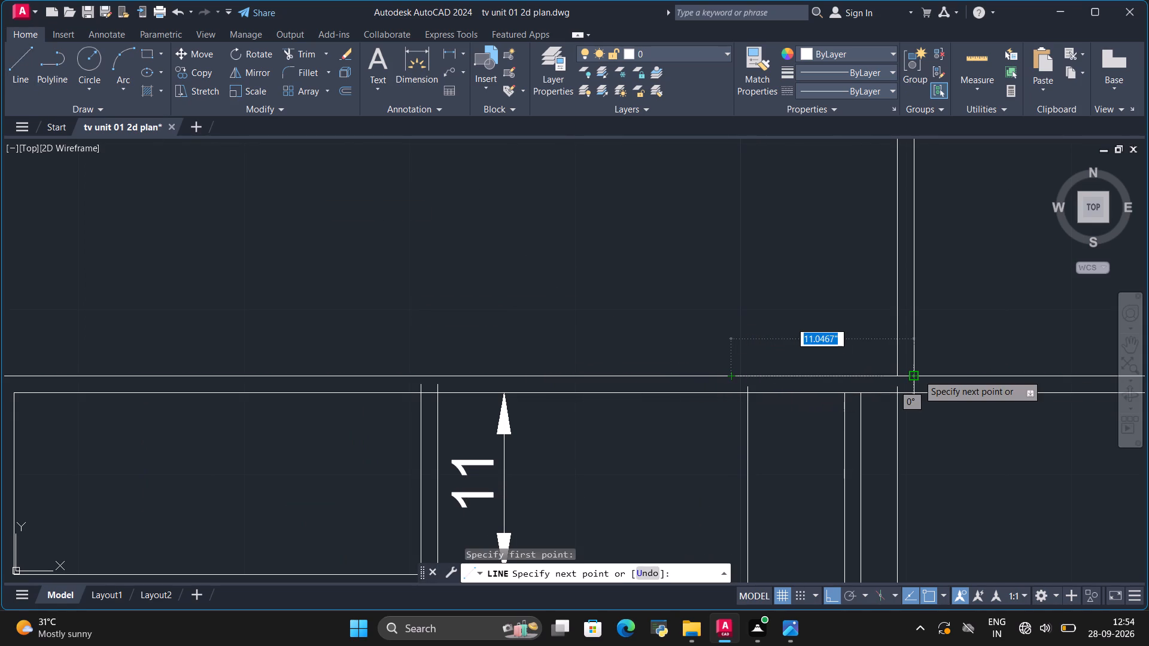
pyautogui.click(896, 376)
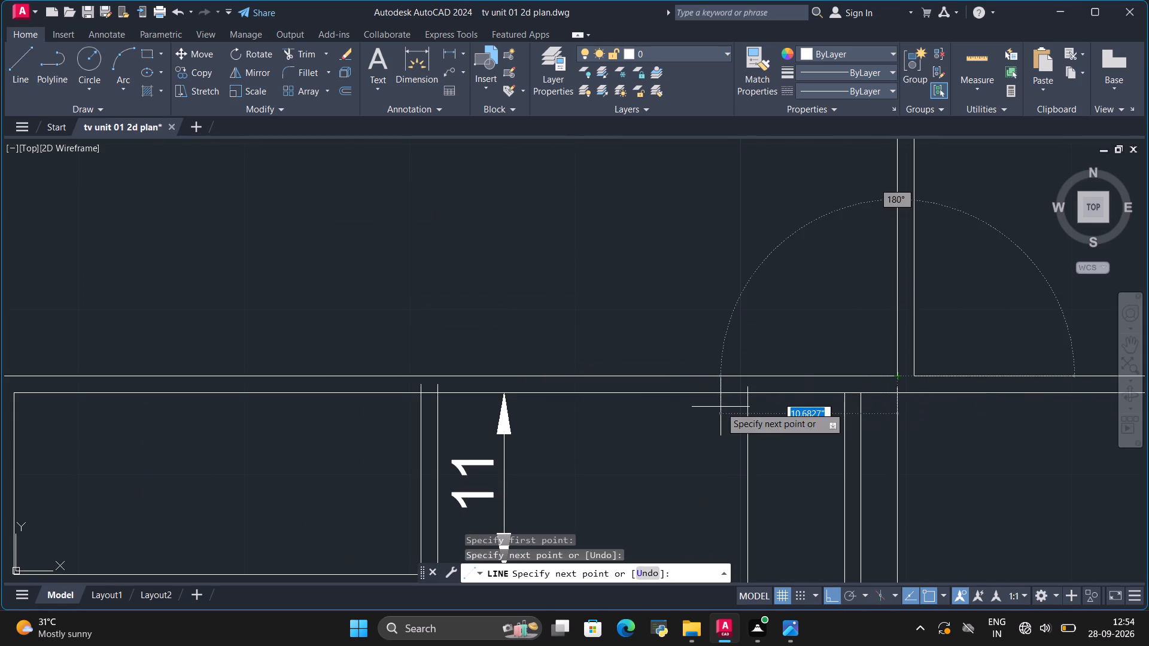
pyautogui.press('Escape')
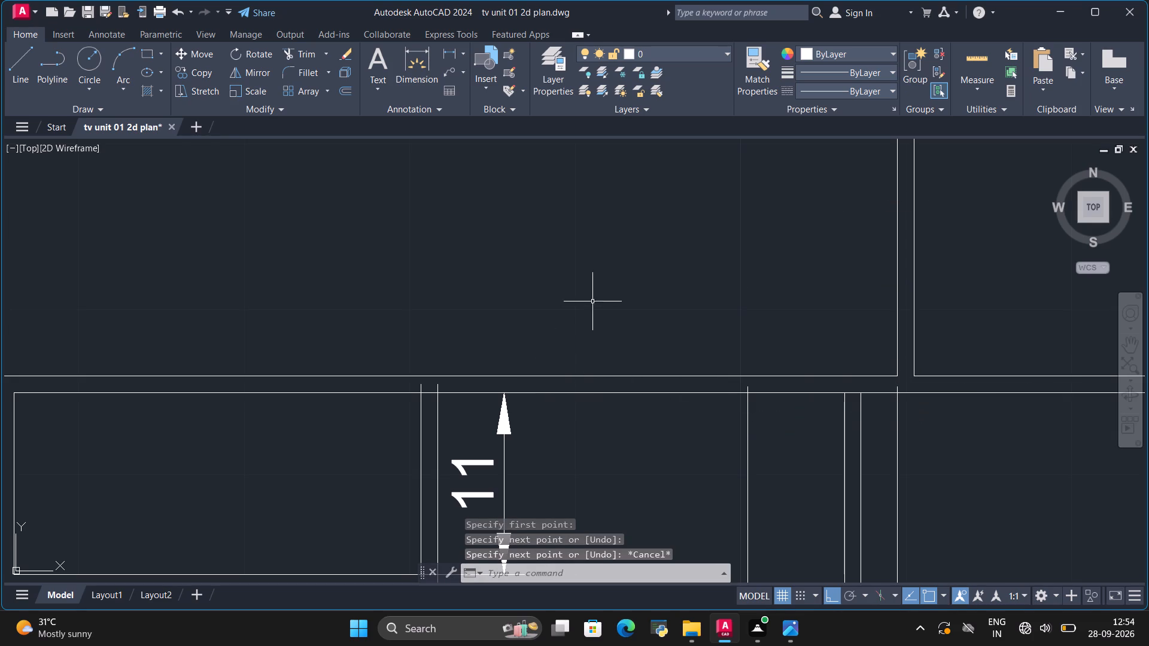
# Examine the top fluted panel, the open central area and the shelf column for what is still missing.
pyautogui.scroll(-4, 626, 356)
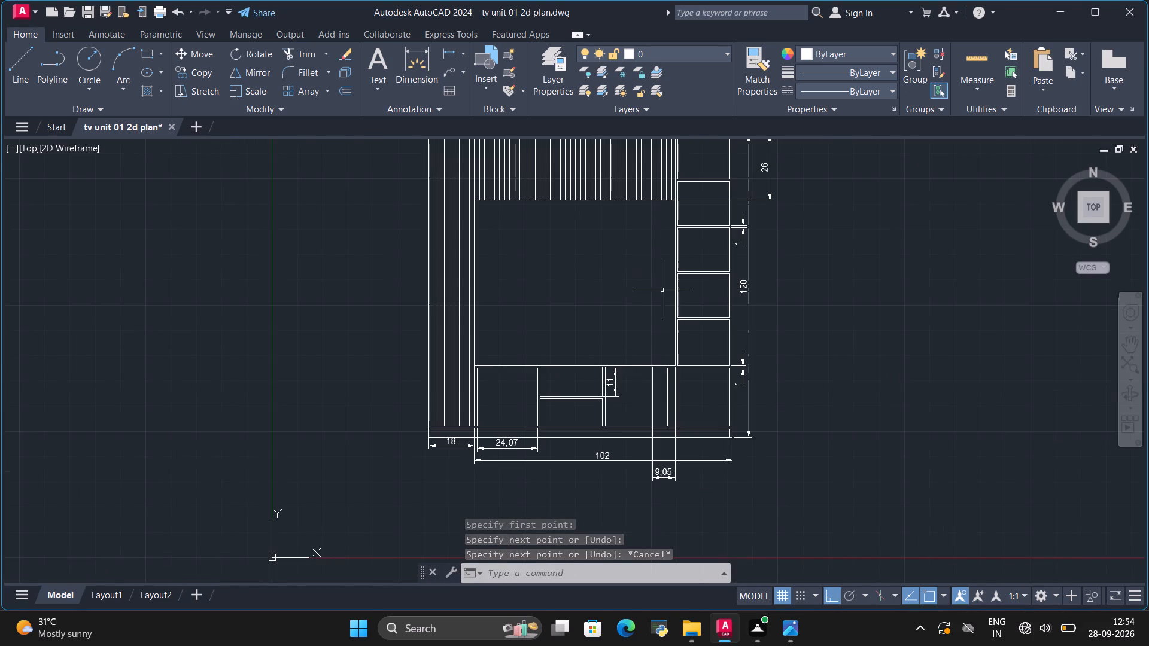
pyautogui.scroll(-2, 663, 291)
pyautogui.scroll(2, 656, 203)
pyautogui.scroll(2, 692, 339)
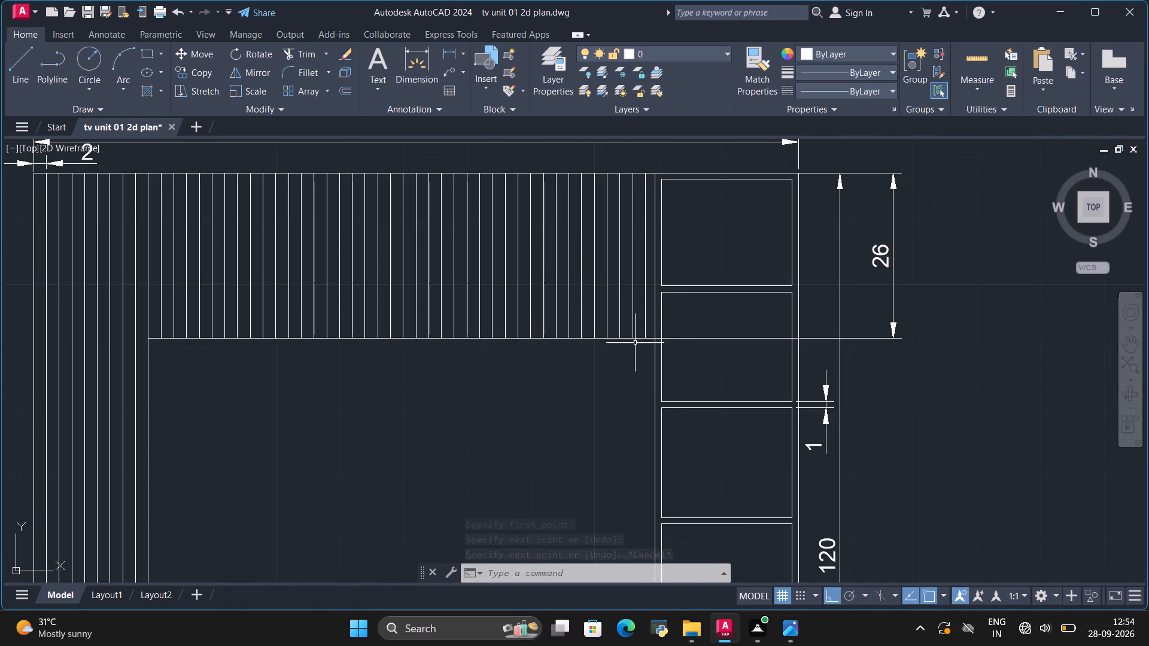
pyautogui.scroll(-1, 607, 382)
pyautogui.scroll(1, 580, 258)
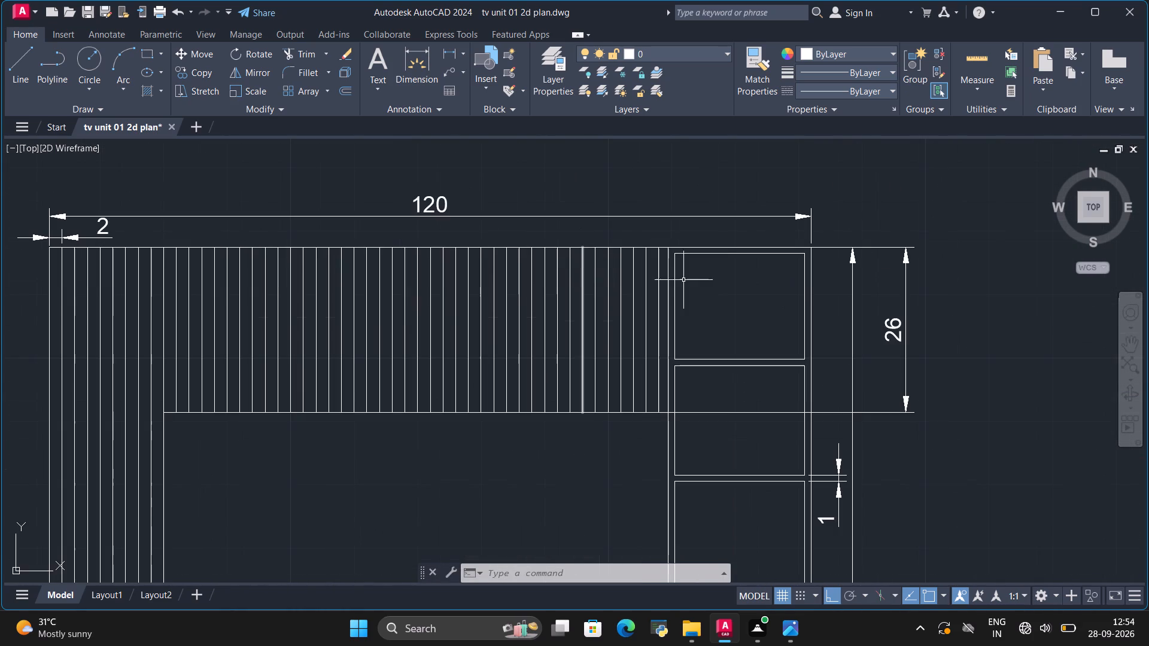
pyautogui.scroll(-3, 700, 284)
pyautogui.scroll(2, 695, 394)
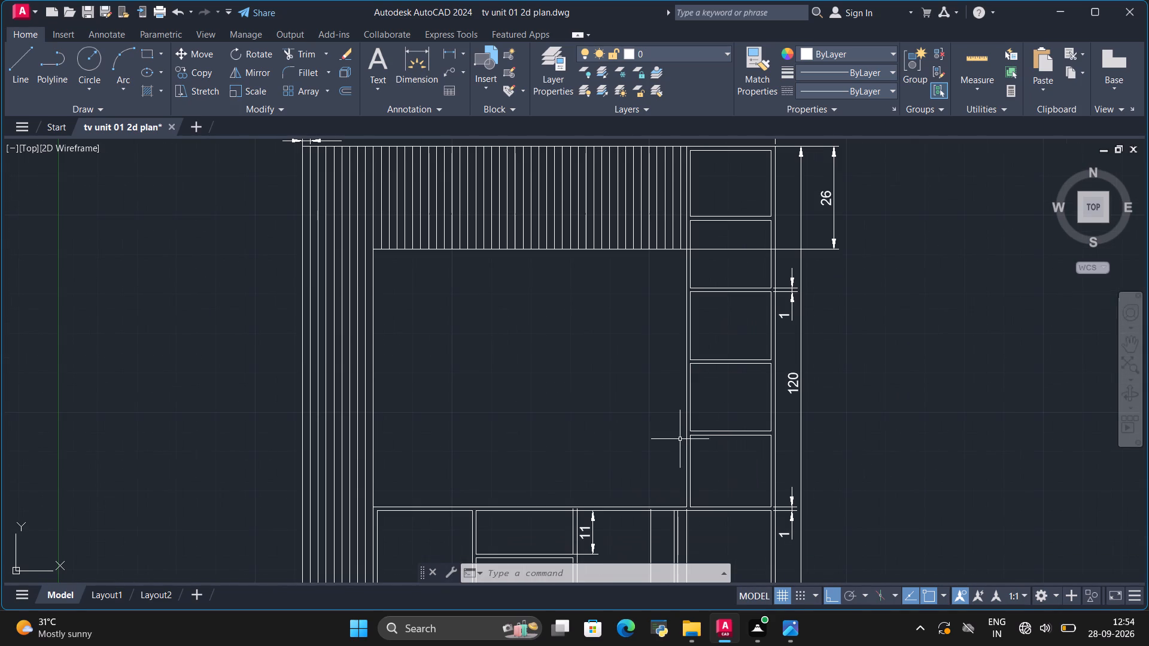
pyautogui.scroll(1, 612, 224)
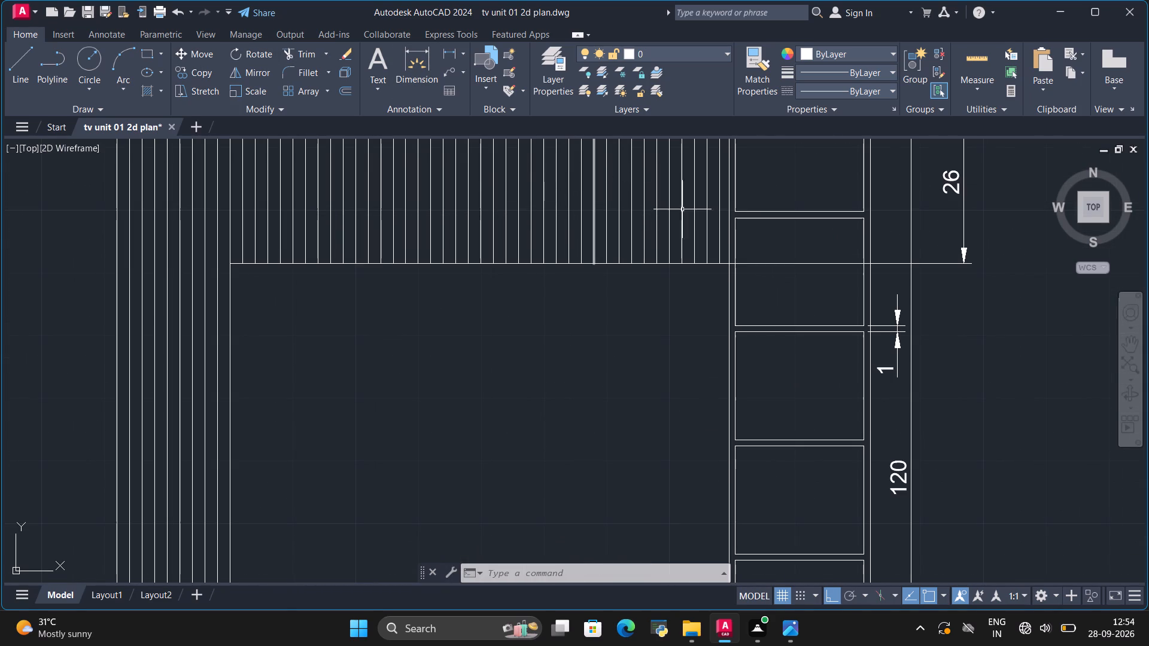
pyautogui.scroll(-2, 733, 262)
pyautogui.scroll(1, 701, 292)
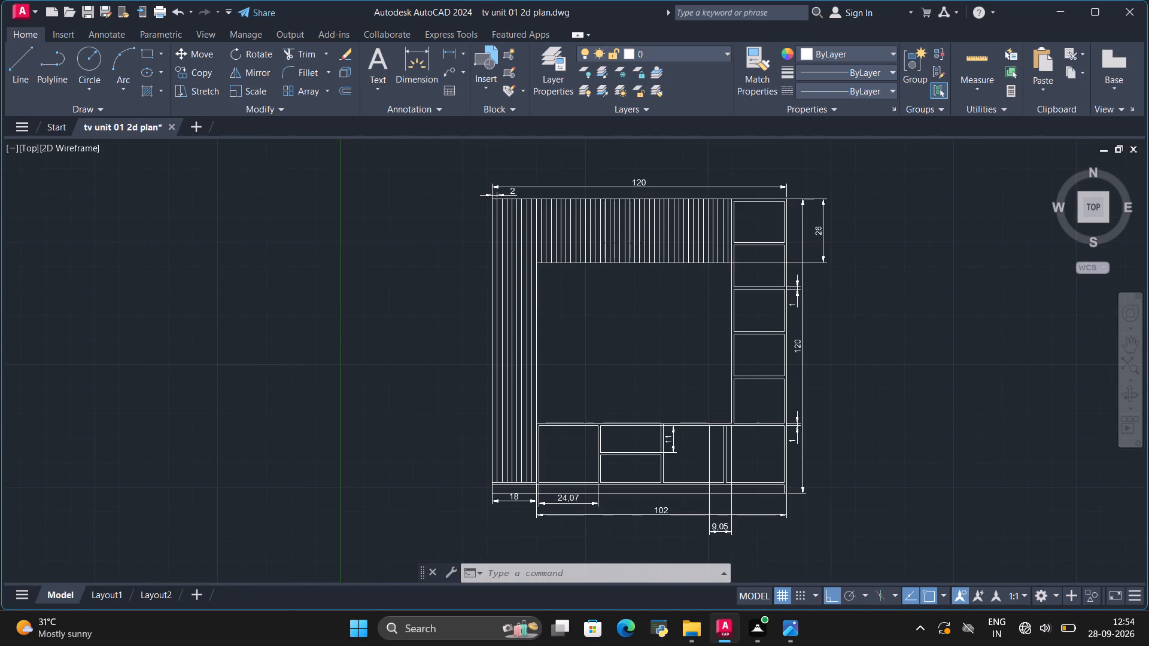
# Draw a 5'-5.5" vertical line from the top panel's last flute beside the shelf column down to the line above the lower cabinets.
pyautogui.scroll(1, 729, 256)
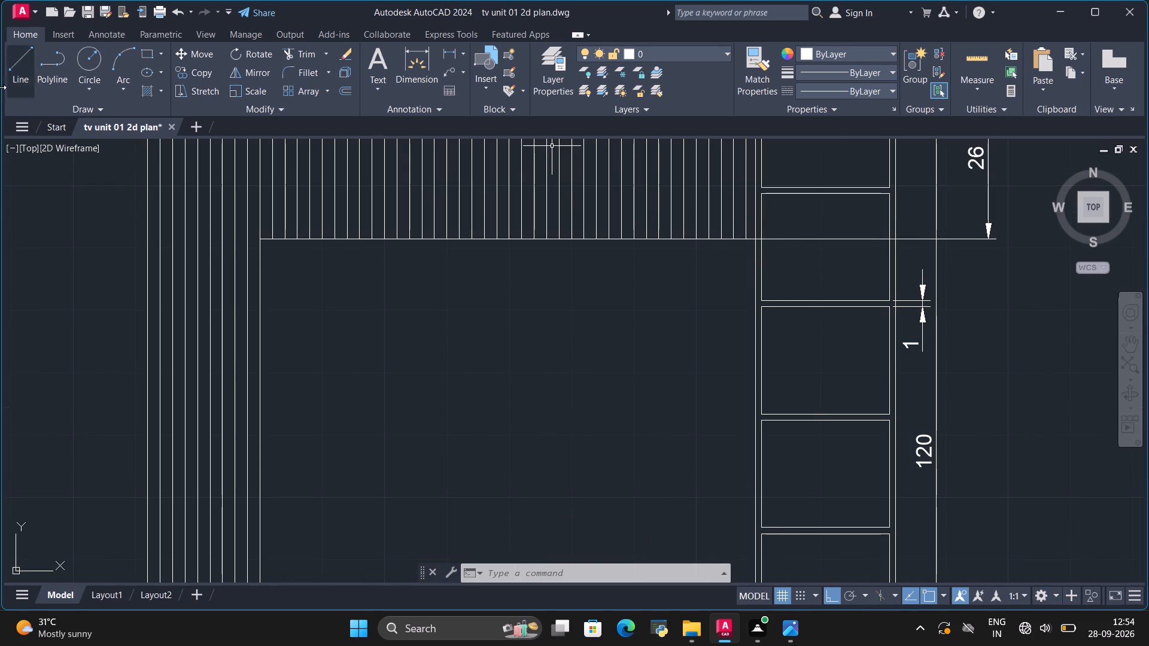
pyautogui.click(26, 62)
pyautogui.scroll(1, 749, 255)
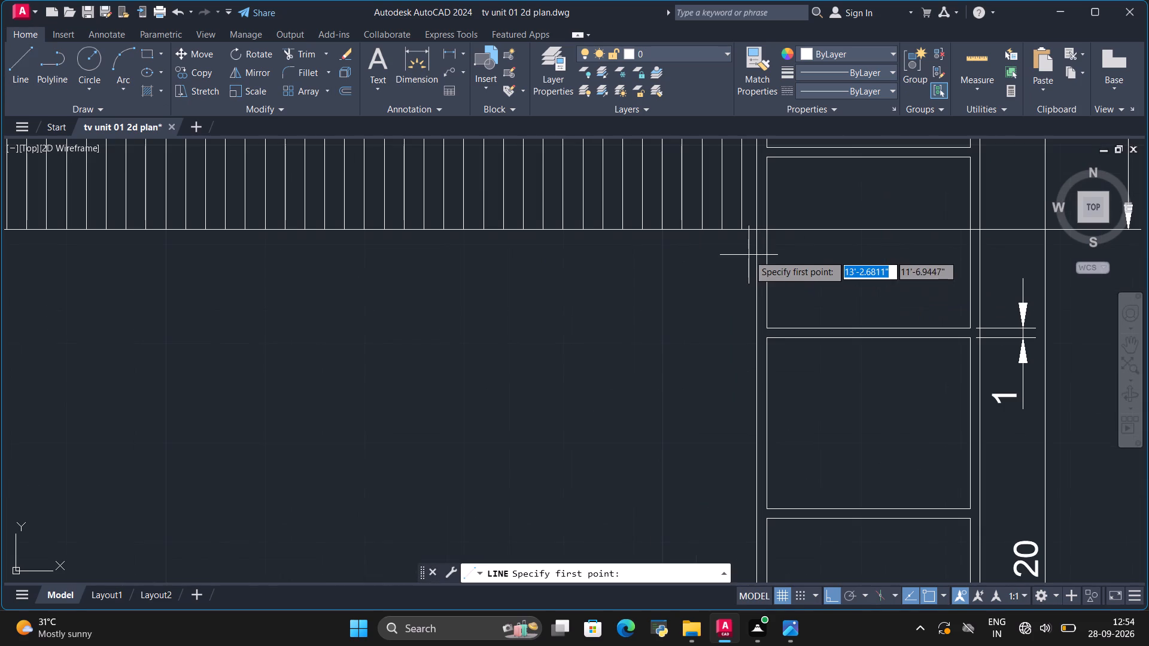
pyautogui.click(744, 230)
pyautogui.scroll(-2, 749, 275)
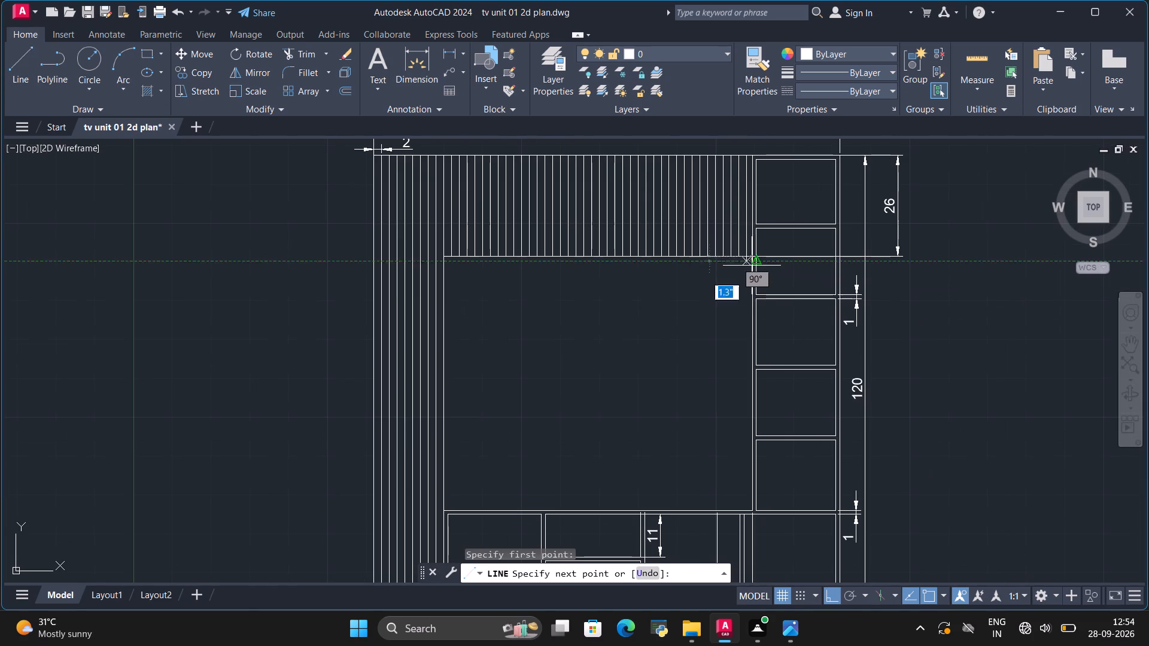
pyautogui.scroll(5, 758, 525)
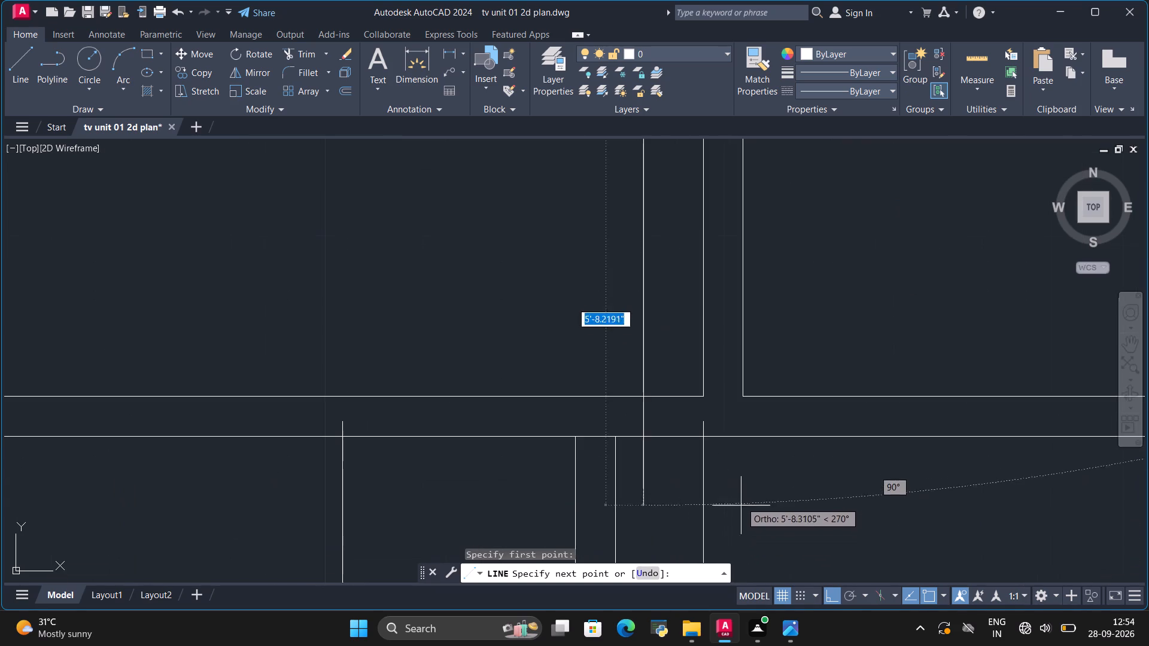
pyautogui.click(641, 392)
pyautogui.press('Escape')
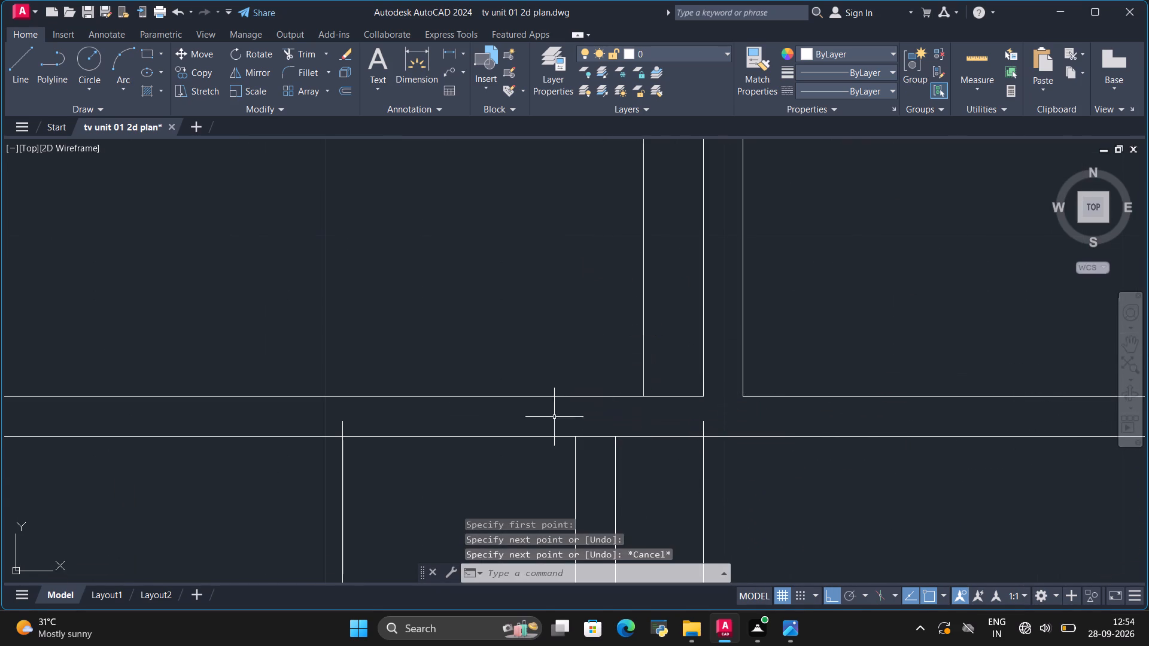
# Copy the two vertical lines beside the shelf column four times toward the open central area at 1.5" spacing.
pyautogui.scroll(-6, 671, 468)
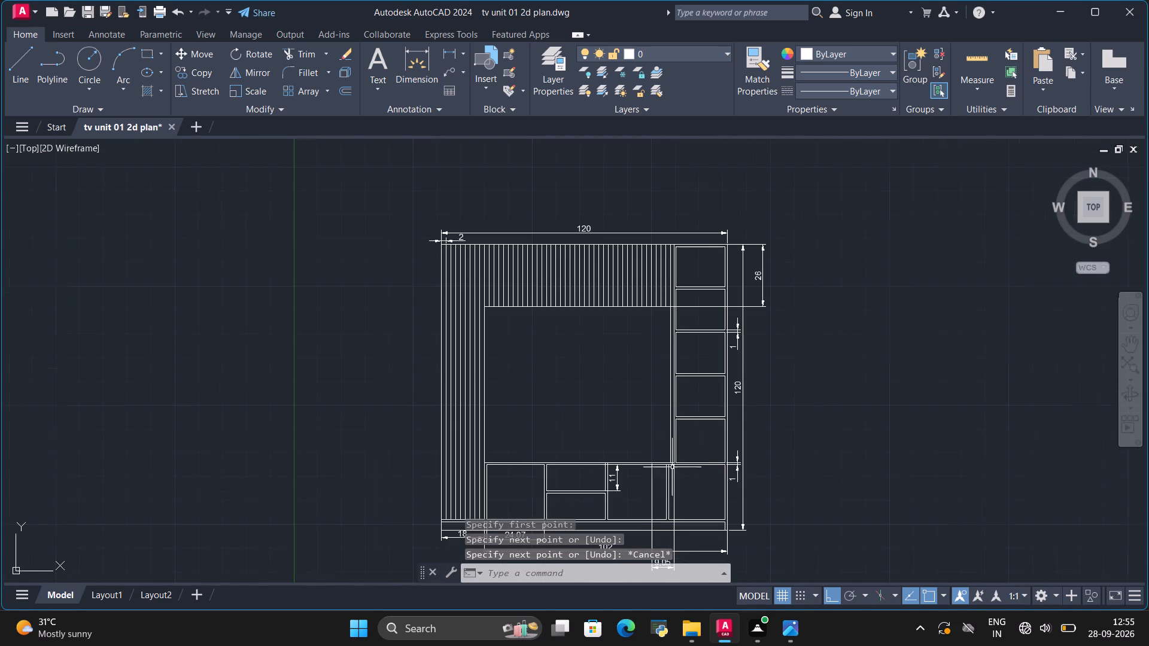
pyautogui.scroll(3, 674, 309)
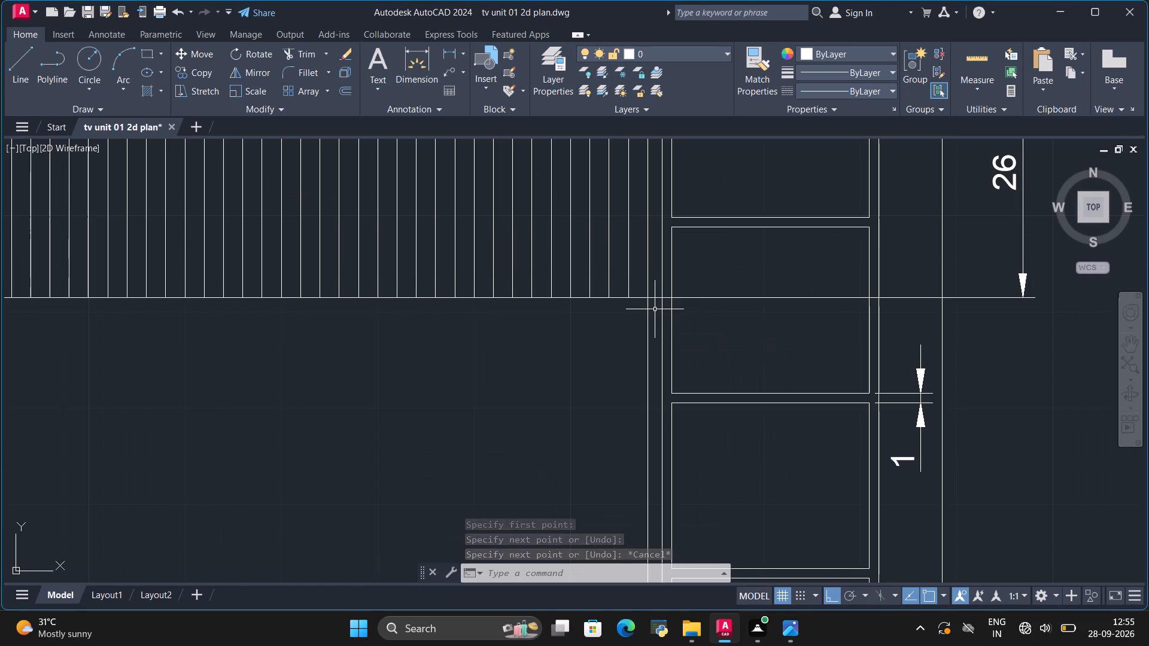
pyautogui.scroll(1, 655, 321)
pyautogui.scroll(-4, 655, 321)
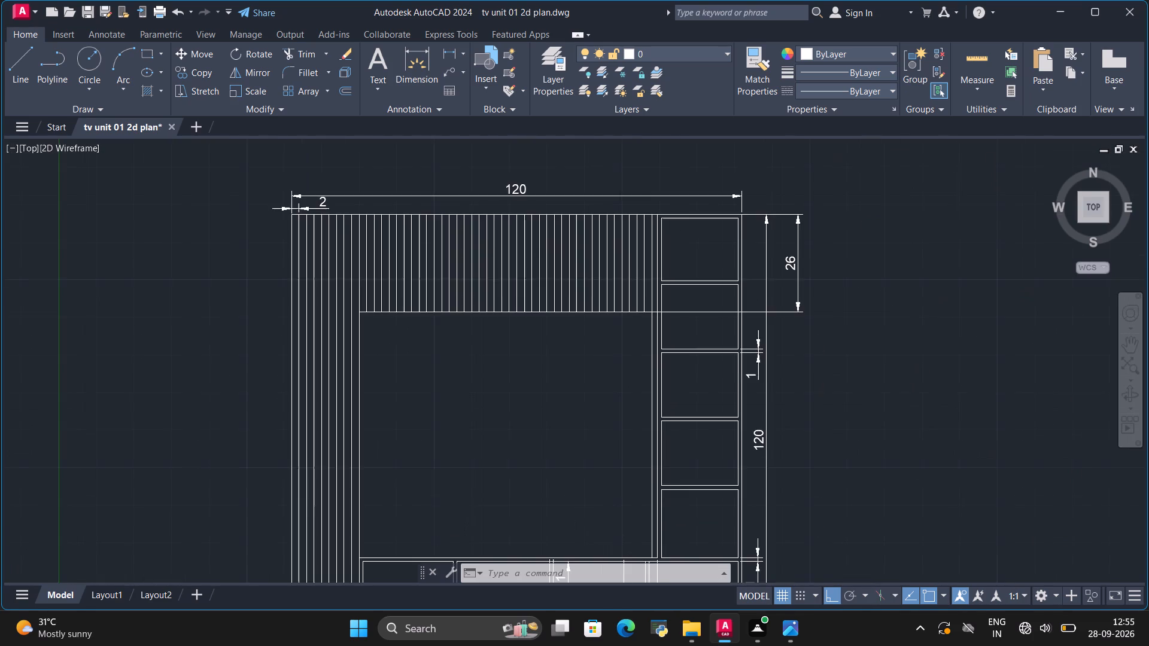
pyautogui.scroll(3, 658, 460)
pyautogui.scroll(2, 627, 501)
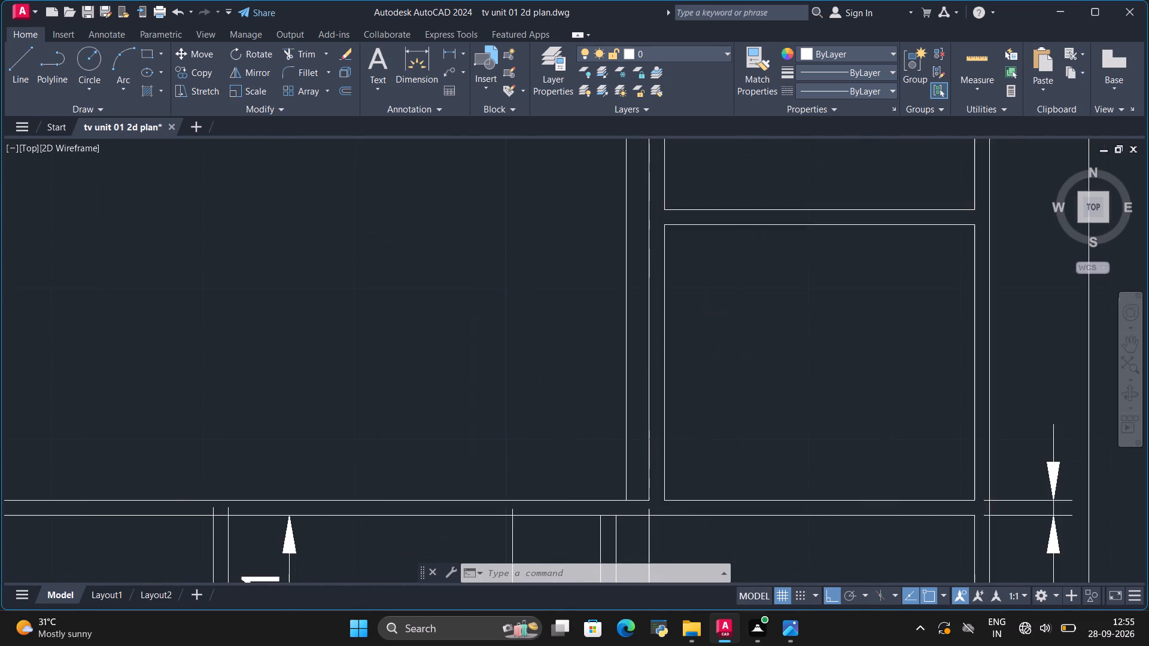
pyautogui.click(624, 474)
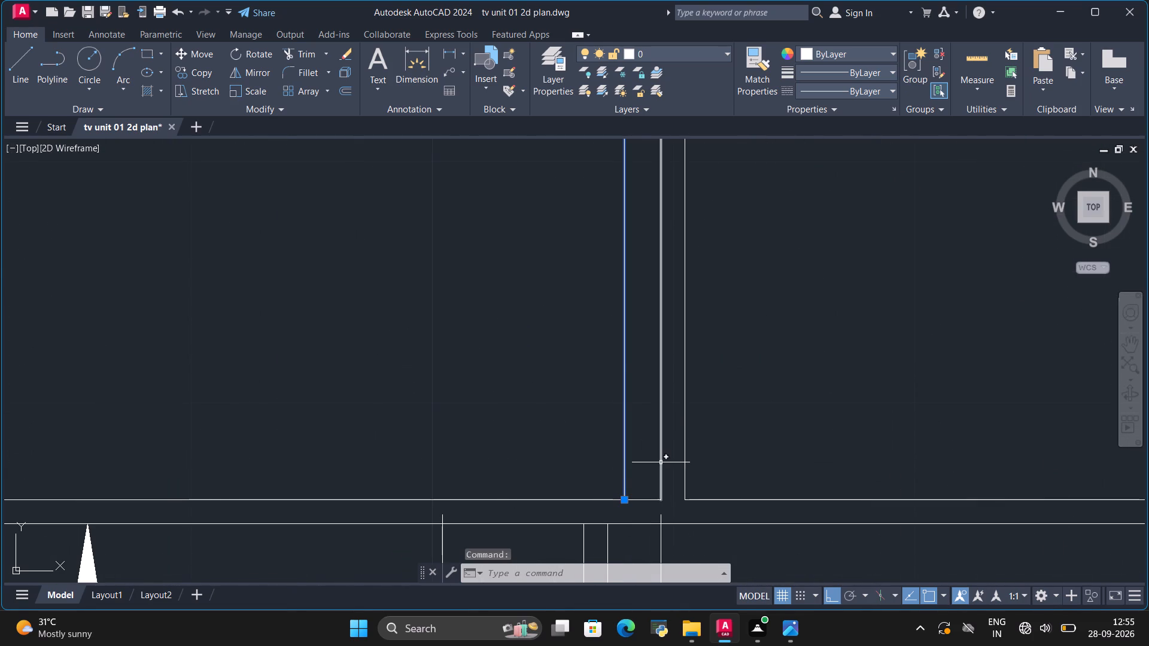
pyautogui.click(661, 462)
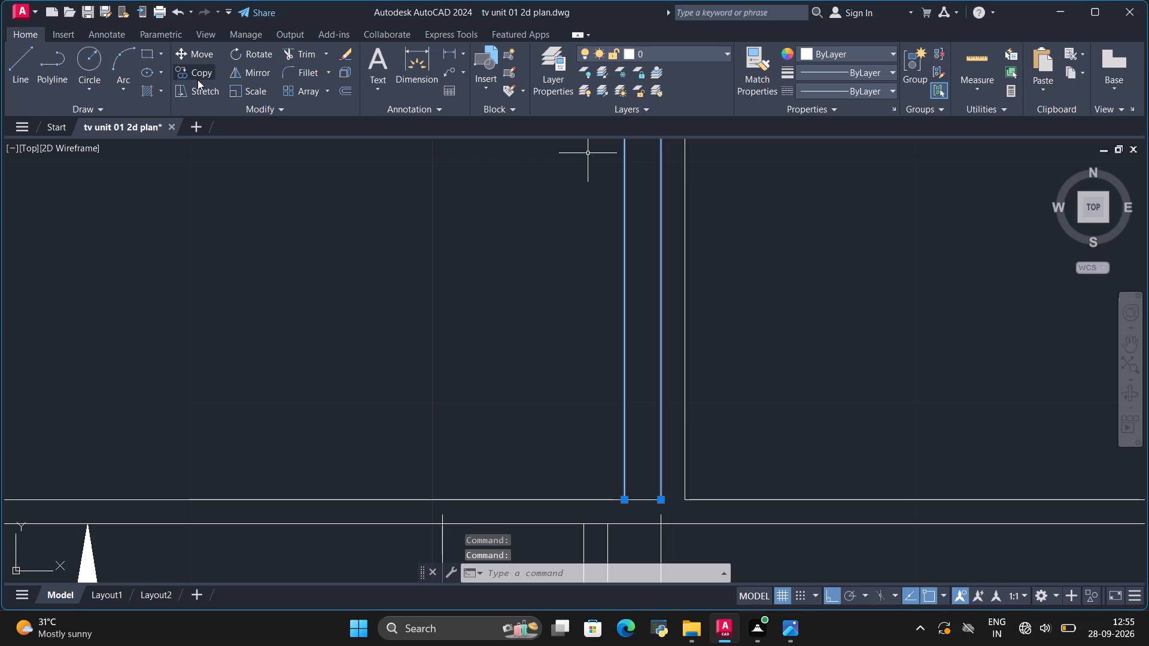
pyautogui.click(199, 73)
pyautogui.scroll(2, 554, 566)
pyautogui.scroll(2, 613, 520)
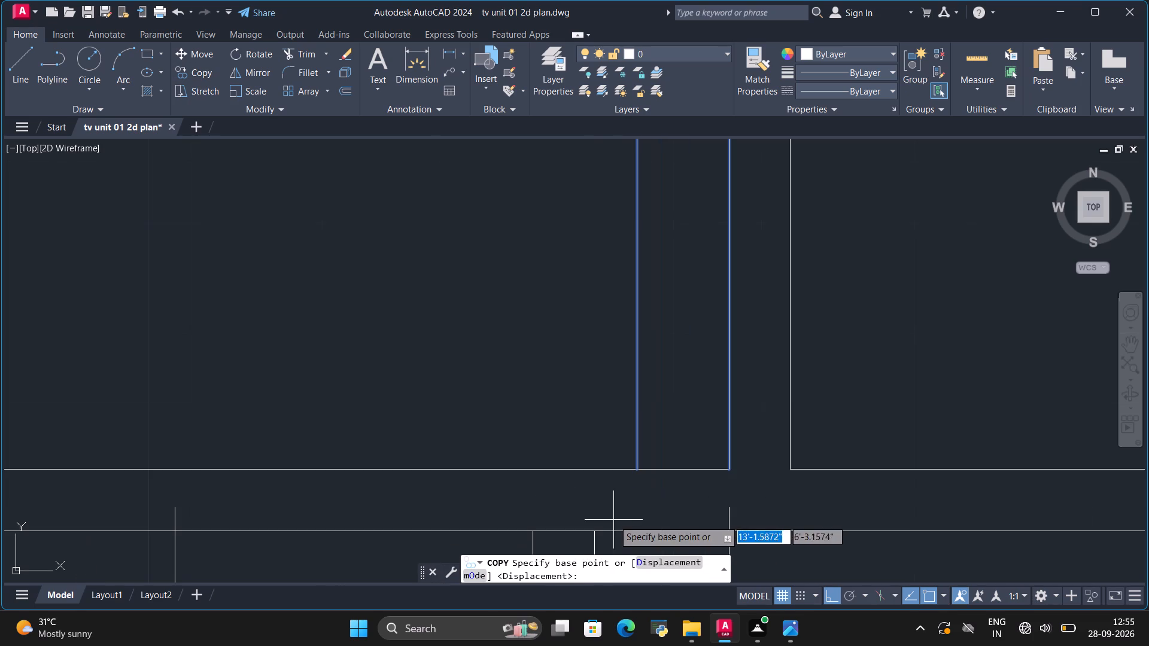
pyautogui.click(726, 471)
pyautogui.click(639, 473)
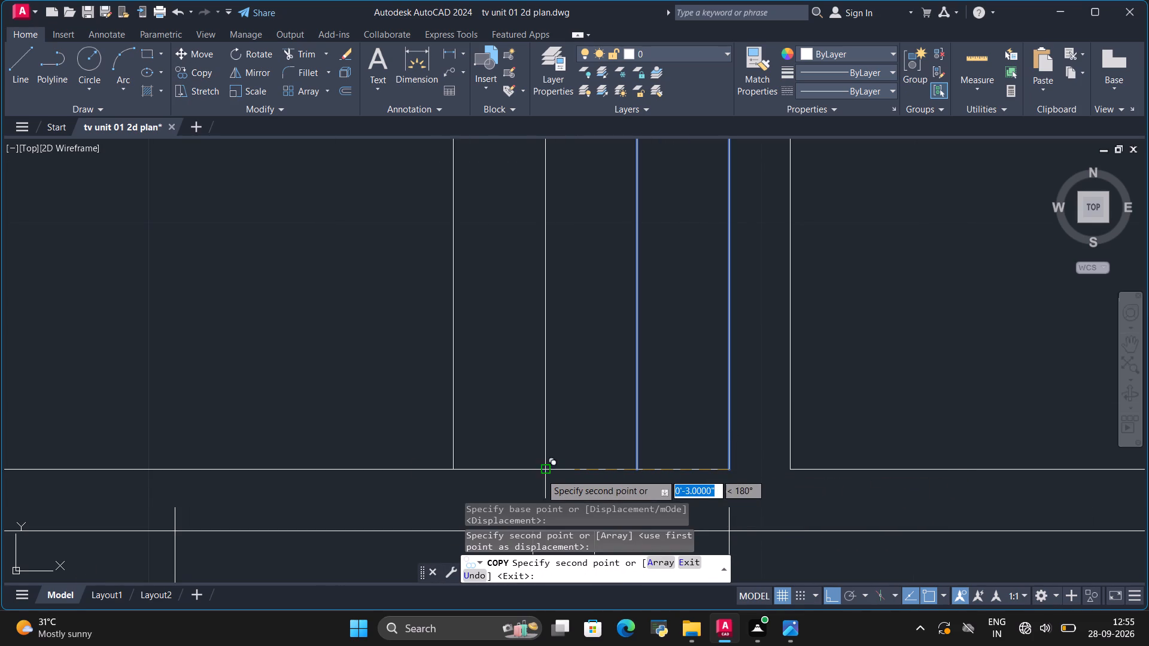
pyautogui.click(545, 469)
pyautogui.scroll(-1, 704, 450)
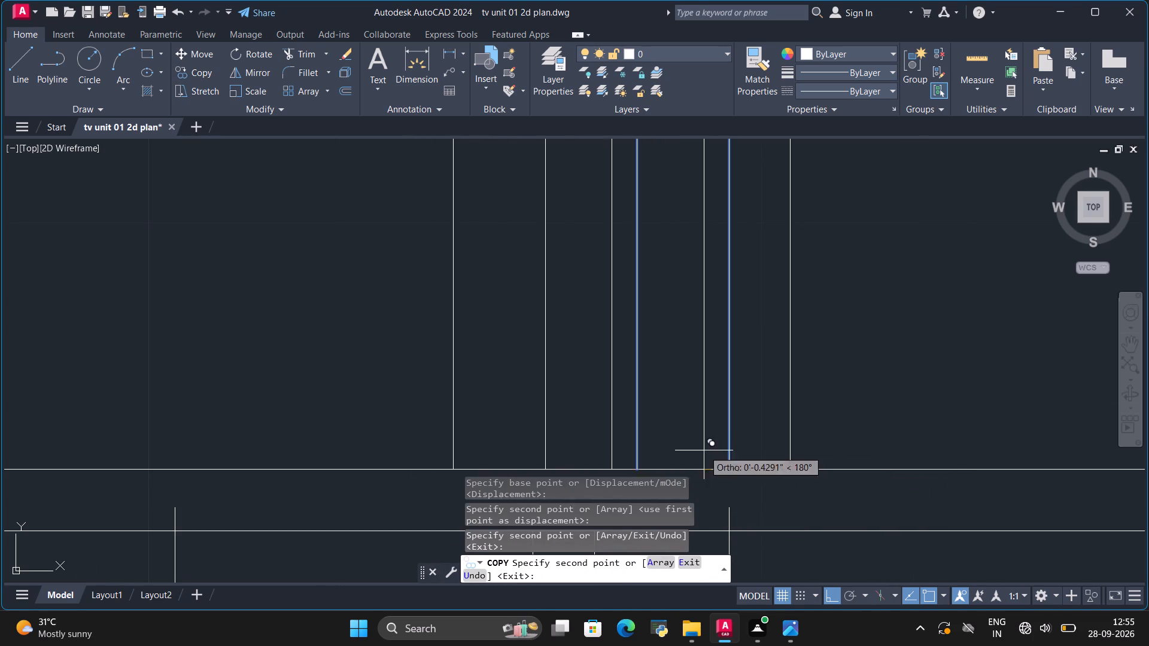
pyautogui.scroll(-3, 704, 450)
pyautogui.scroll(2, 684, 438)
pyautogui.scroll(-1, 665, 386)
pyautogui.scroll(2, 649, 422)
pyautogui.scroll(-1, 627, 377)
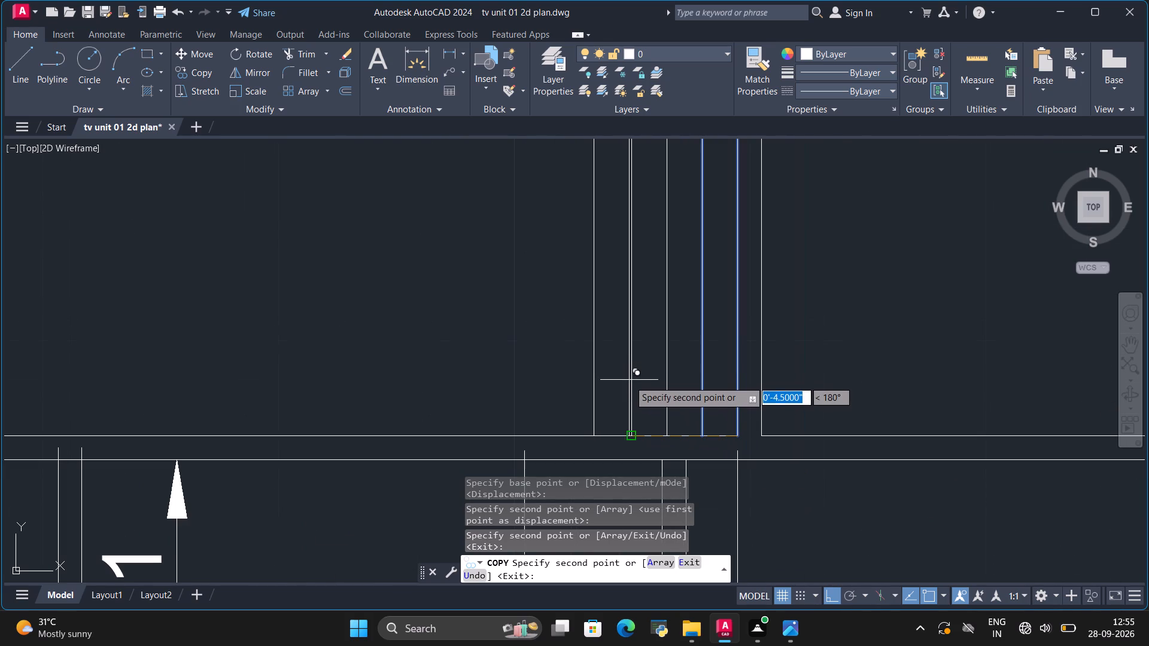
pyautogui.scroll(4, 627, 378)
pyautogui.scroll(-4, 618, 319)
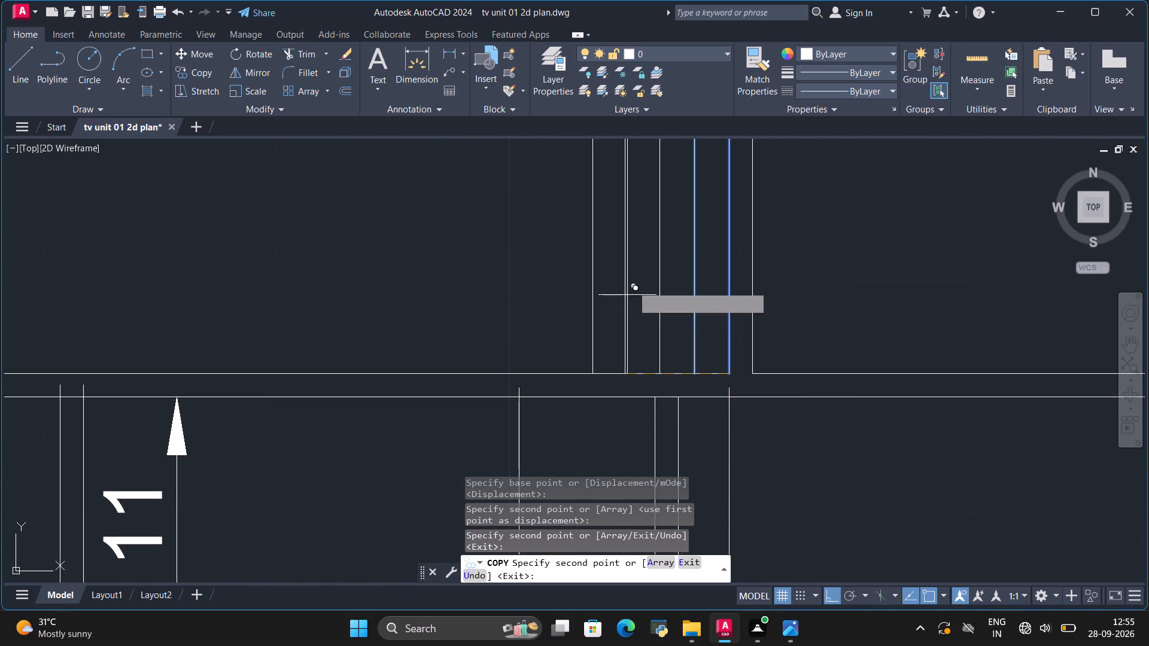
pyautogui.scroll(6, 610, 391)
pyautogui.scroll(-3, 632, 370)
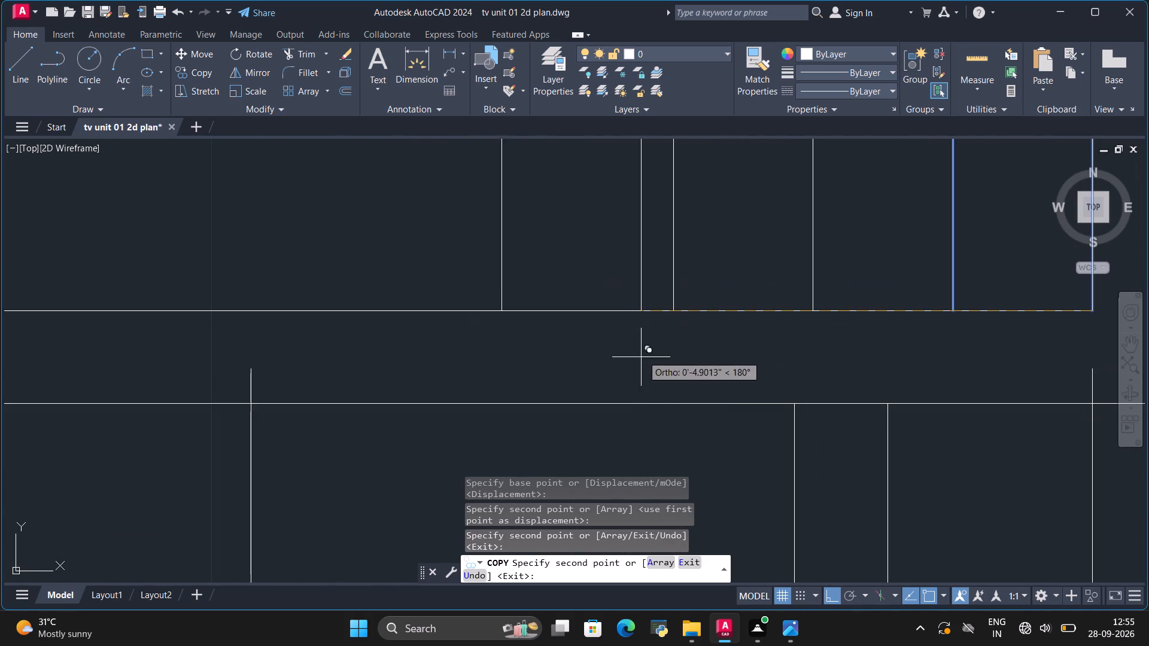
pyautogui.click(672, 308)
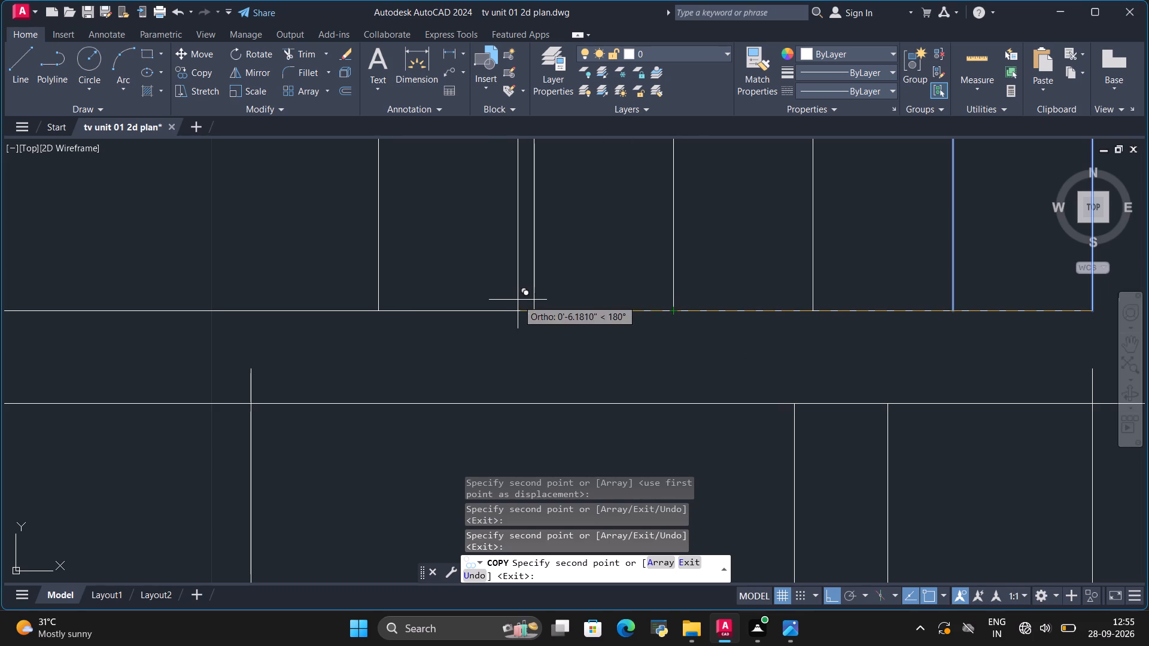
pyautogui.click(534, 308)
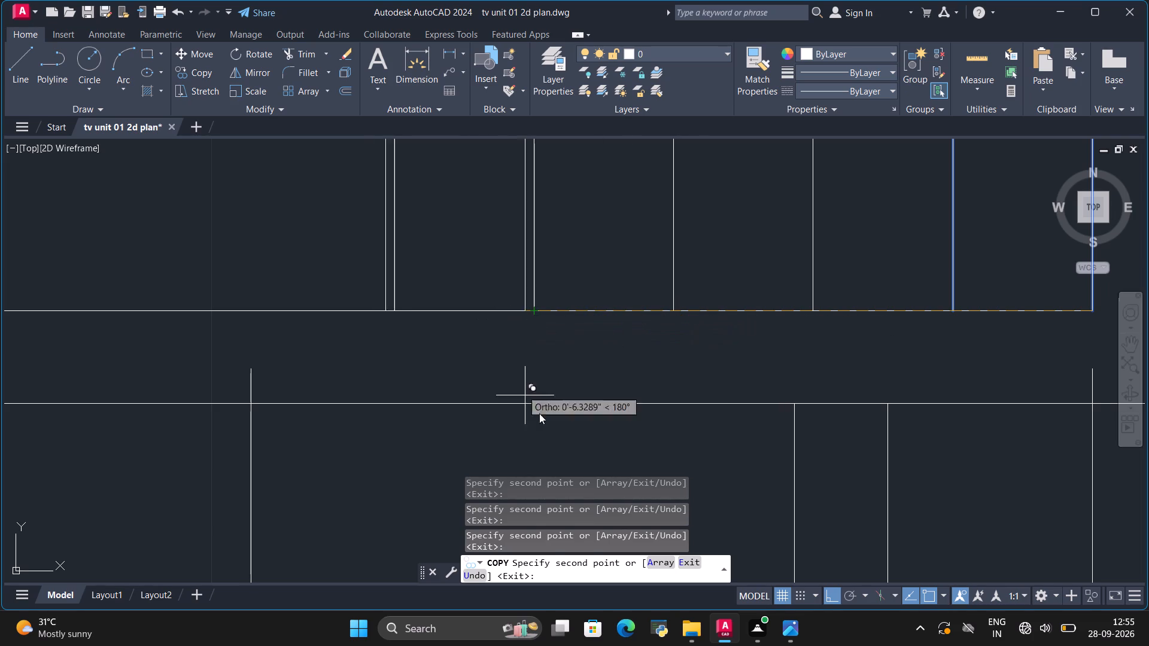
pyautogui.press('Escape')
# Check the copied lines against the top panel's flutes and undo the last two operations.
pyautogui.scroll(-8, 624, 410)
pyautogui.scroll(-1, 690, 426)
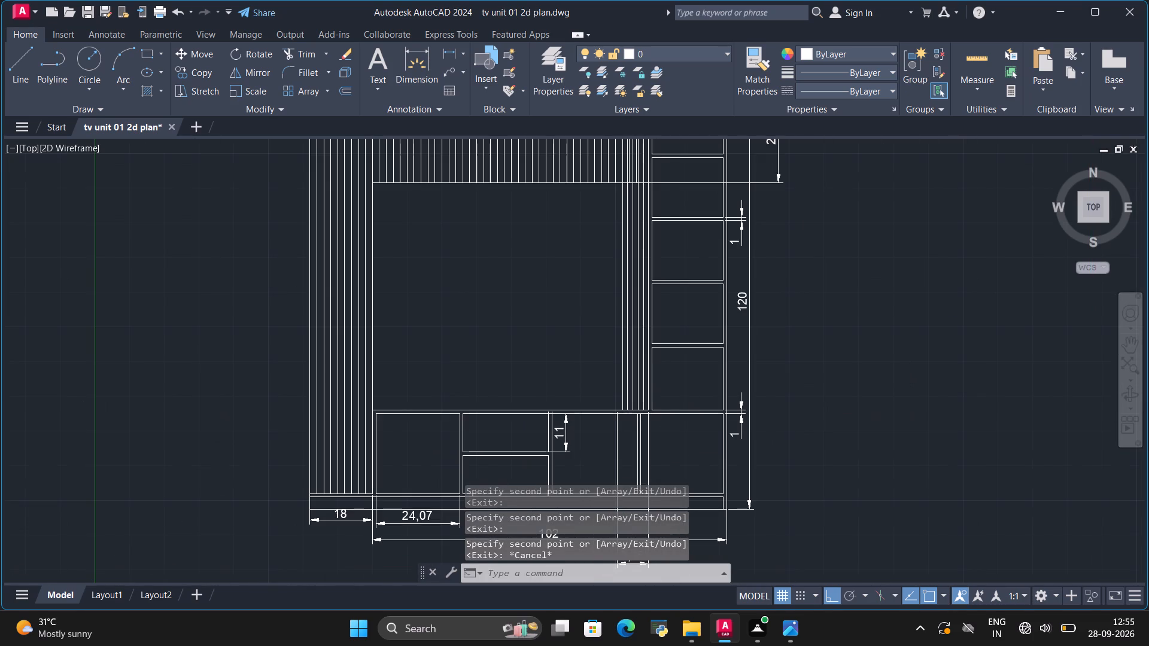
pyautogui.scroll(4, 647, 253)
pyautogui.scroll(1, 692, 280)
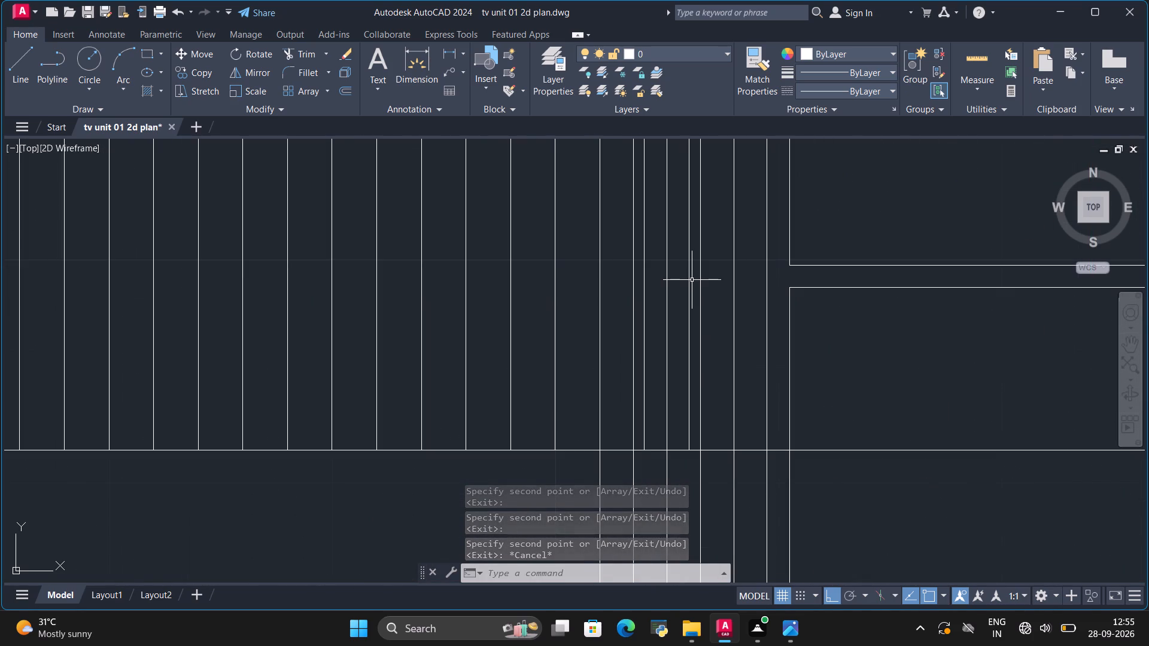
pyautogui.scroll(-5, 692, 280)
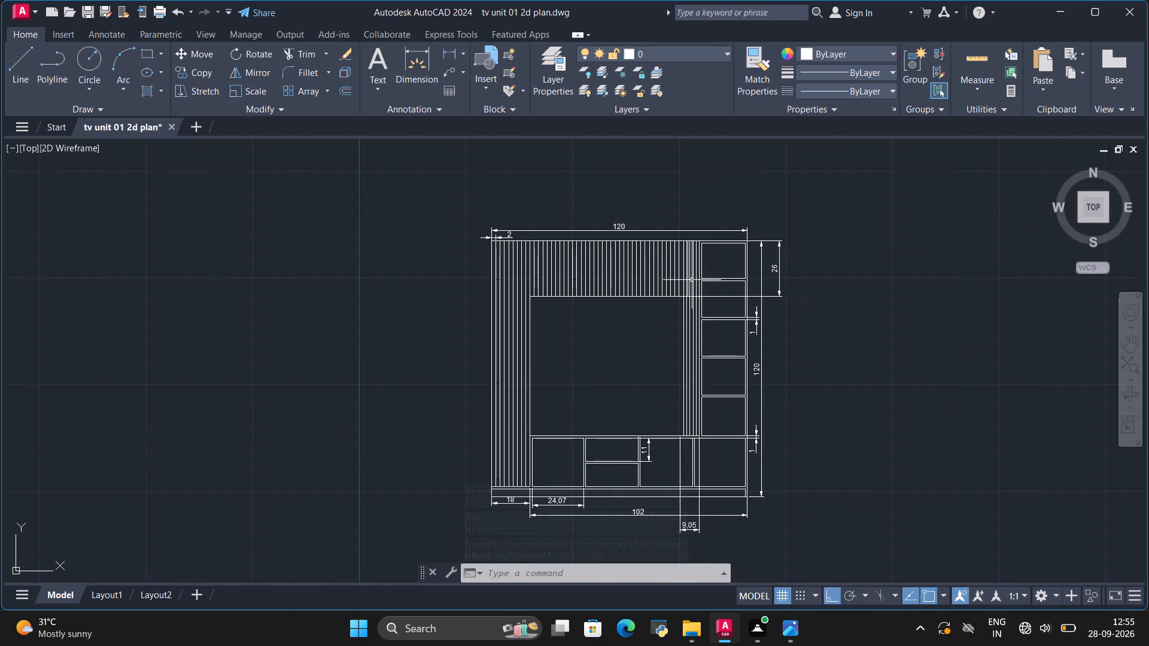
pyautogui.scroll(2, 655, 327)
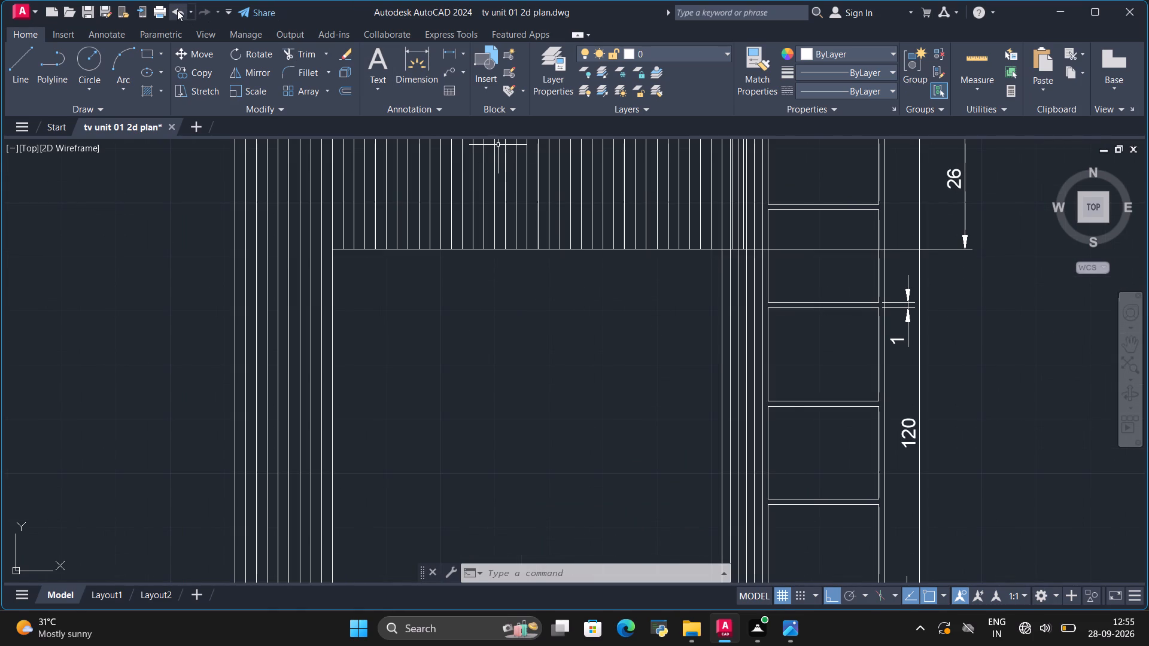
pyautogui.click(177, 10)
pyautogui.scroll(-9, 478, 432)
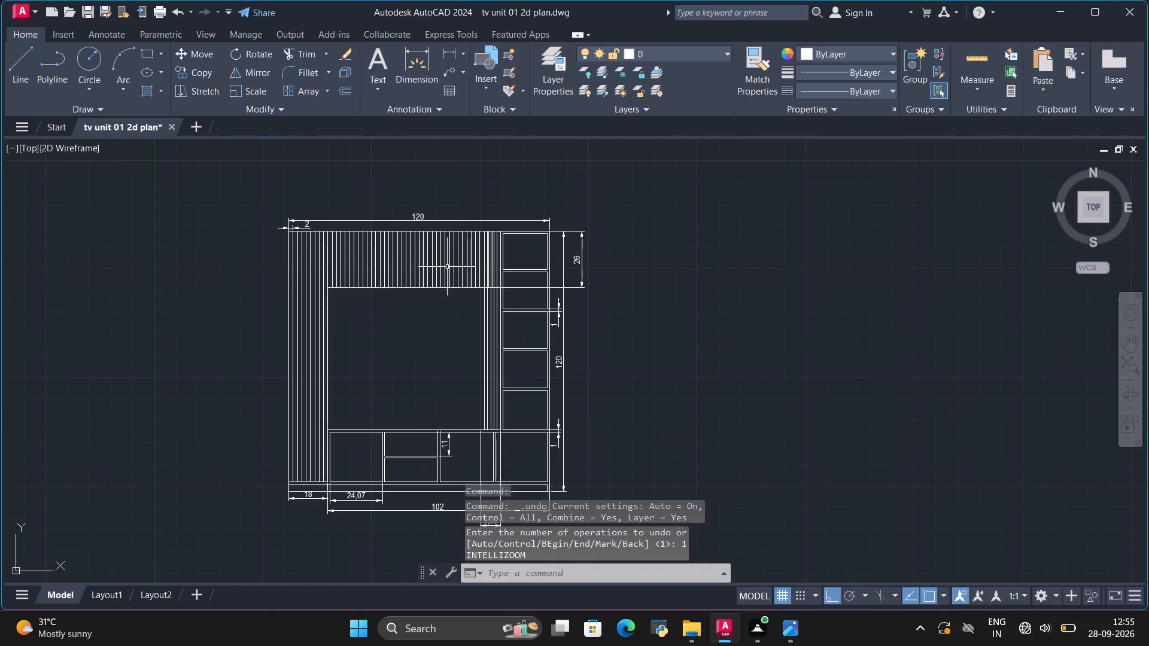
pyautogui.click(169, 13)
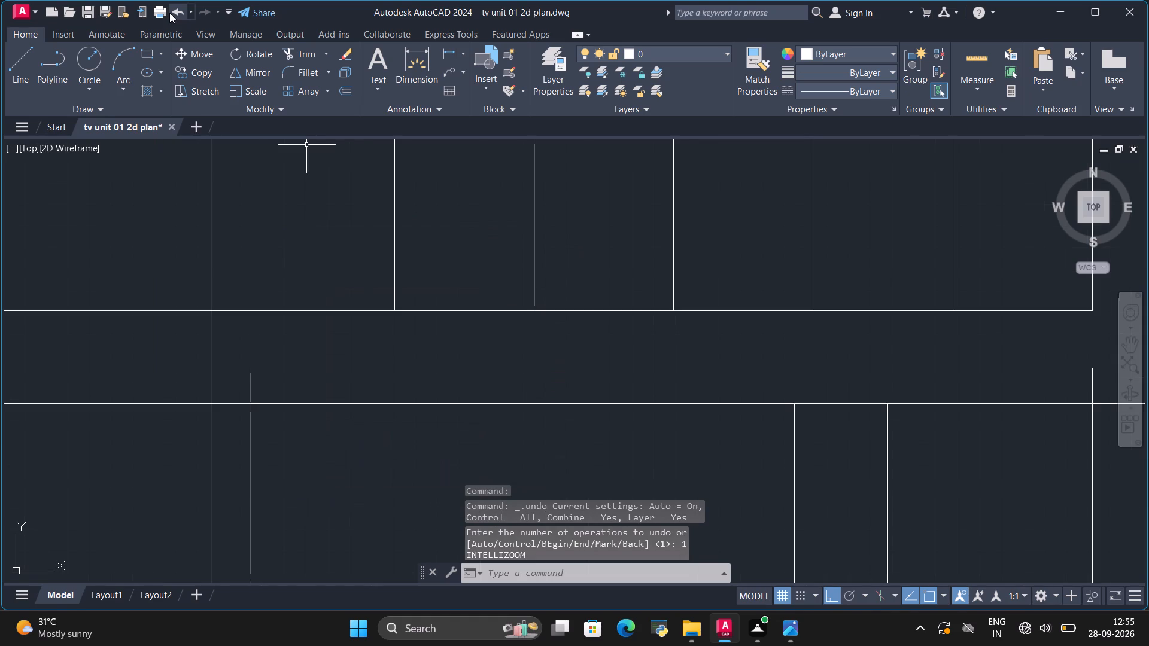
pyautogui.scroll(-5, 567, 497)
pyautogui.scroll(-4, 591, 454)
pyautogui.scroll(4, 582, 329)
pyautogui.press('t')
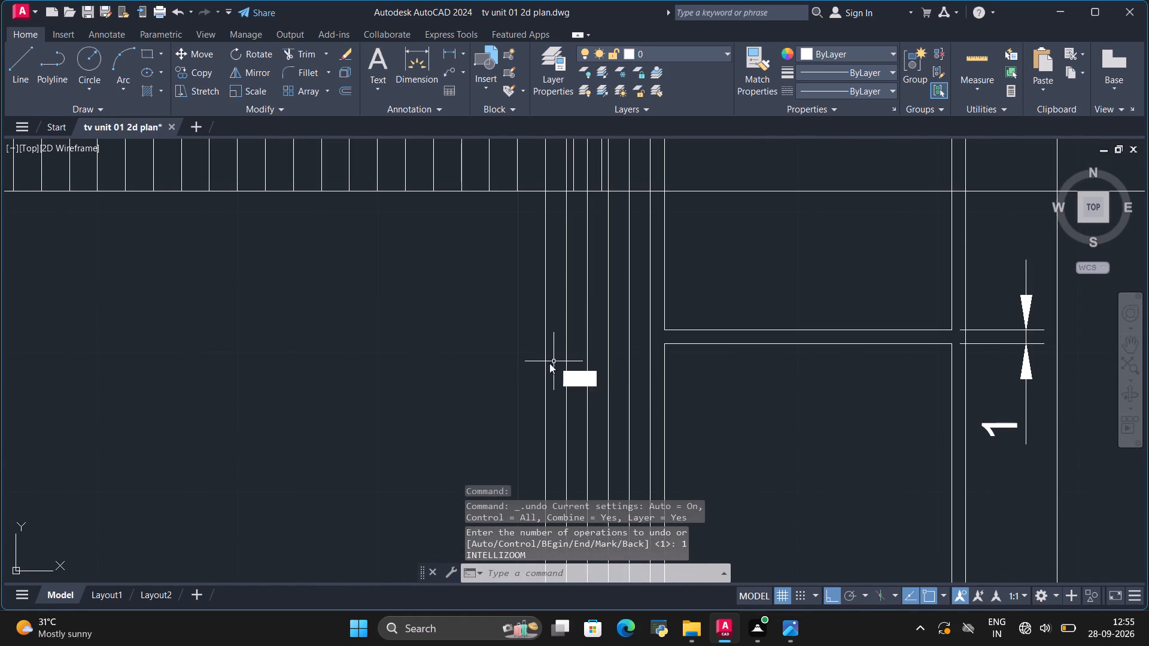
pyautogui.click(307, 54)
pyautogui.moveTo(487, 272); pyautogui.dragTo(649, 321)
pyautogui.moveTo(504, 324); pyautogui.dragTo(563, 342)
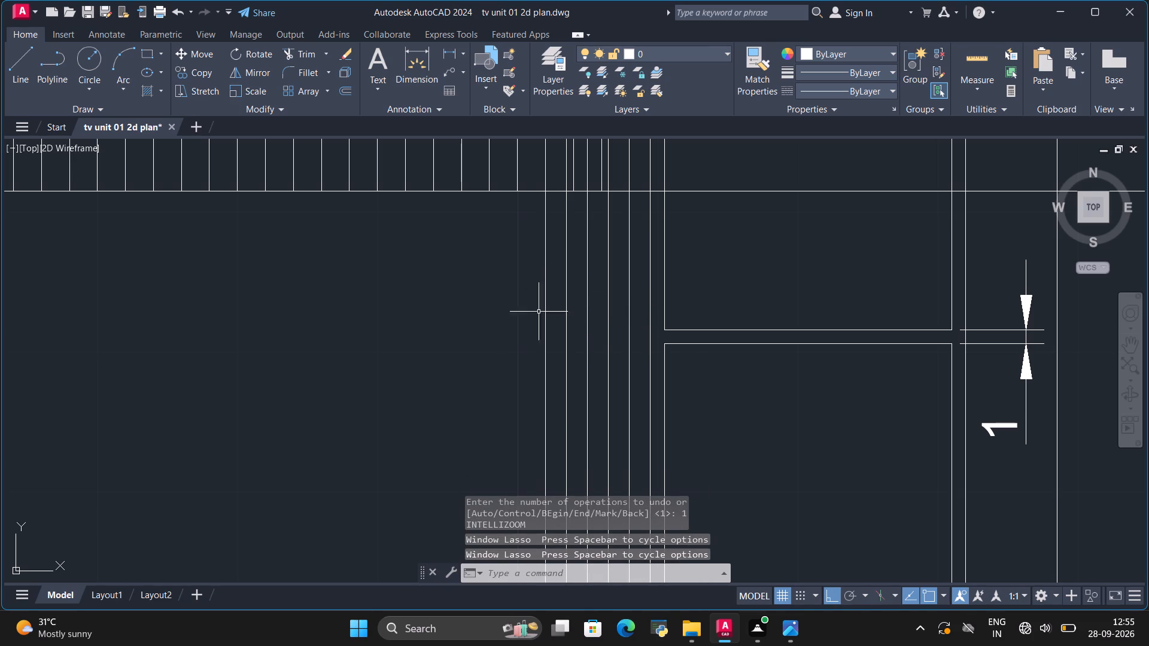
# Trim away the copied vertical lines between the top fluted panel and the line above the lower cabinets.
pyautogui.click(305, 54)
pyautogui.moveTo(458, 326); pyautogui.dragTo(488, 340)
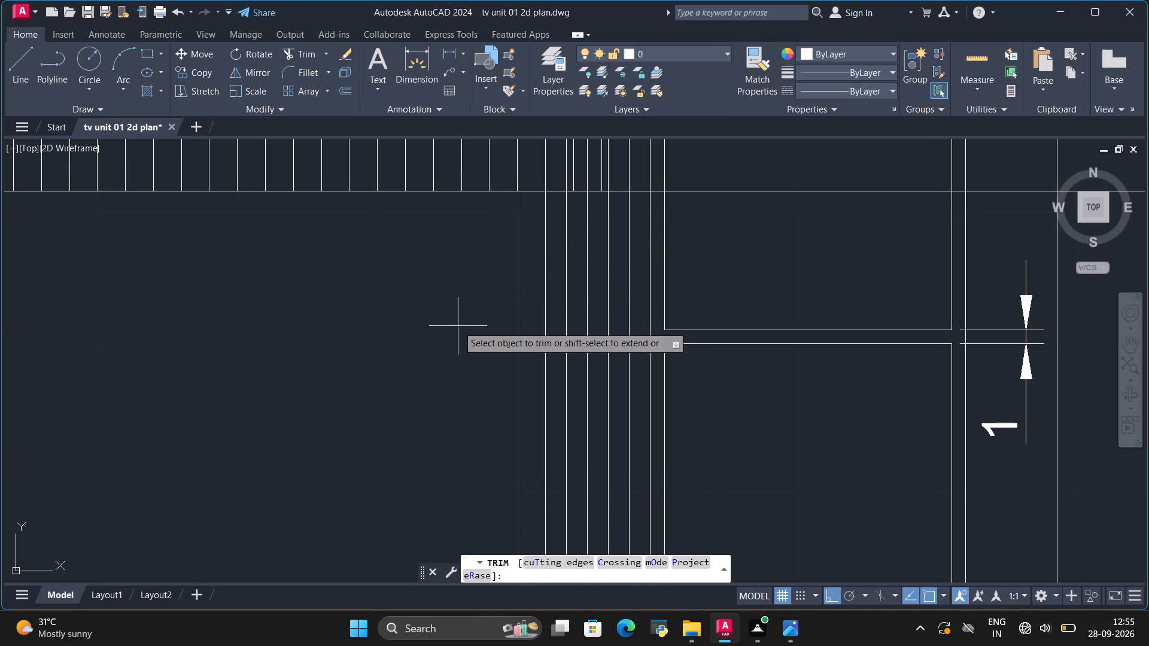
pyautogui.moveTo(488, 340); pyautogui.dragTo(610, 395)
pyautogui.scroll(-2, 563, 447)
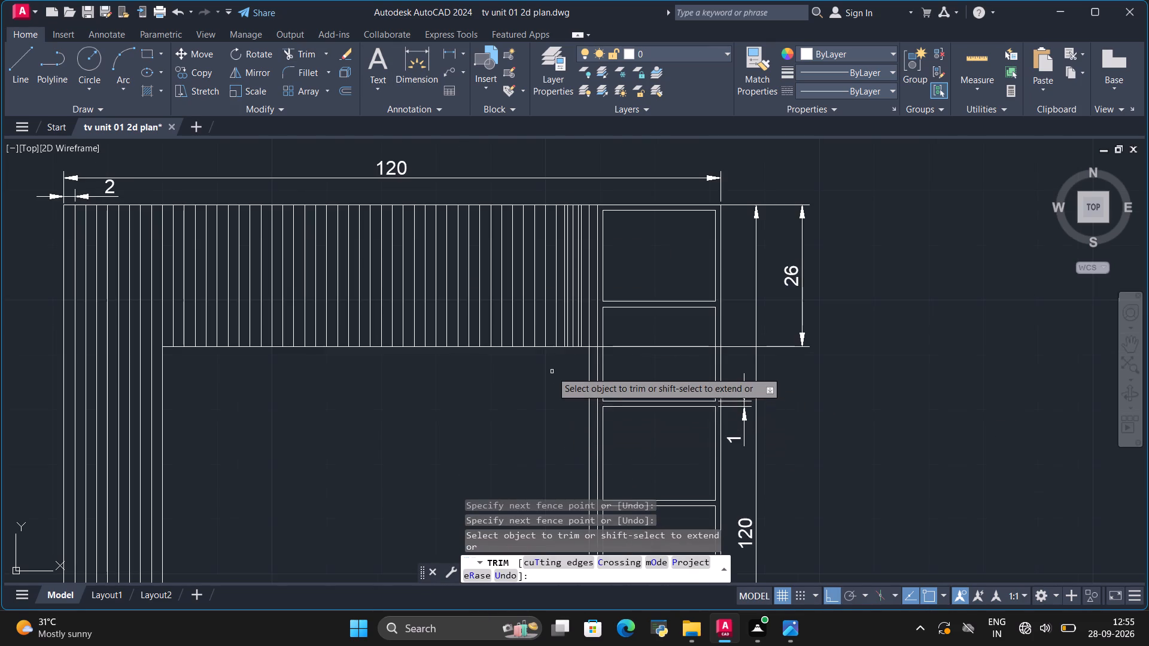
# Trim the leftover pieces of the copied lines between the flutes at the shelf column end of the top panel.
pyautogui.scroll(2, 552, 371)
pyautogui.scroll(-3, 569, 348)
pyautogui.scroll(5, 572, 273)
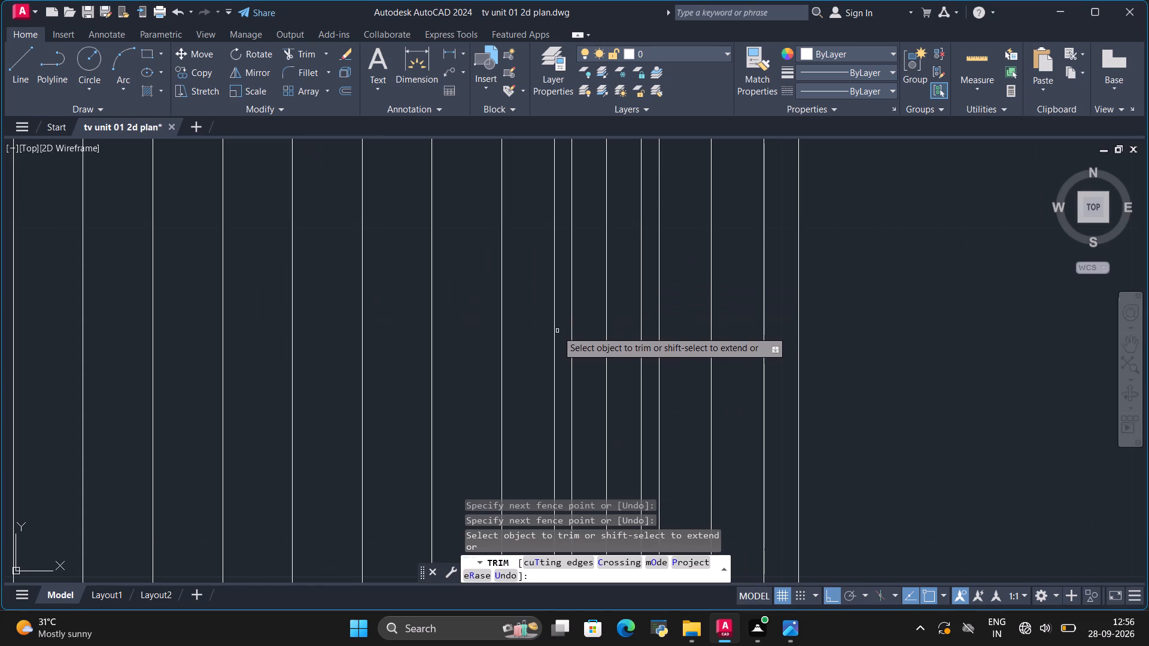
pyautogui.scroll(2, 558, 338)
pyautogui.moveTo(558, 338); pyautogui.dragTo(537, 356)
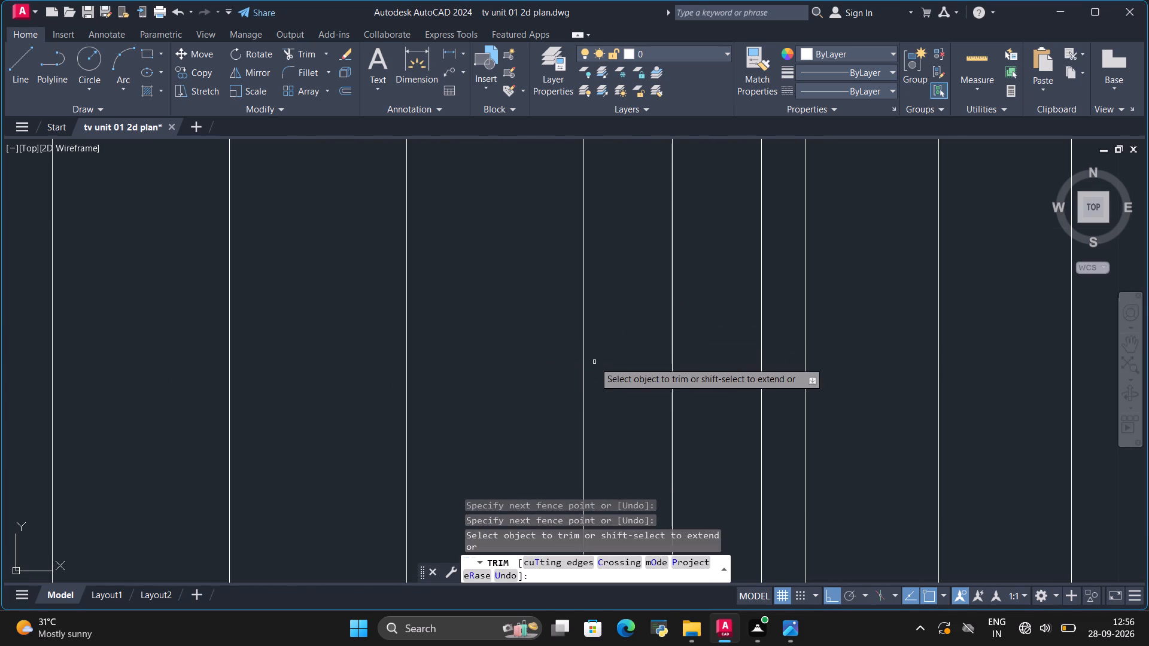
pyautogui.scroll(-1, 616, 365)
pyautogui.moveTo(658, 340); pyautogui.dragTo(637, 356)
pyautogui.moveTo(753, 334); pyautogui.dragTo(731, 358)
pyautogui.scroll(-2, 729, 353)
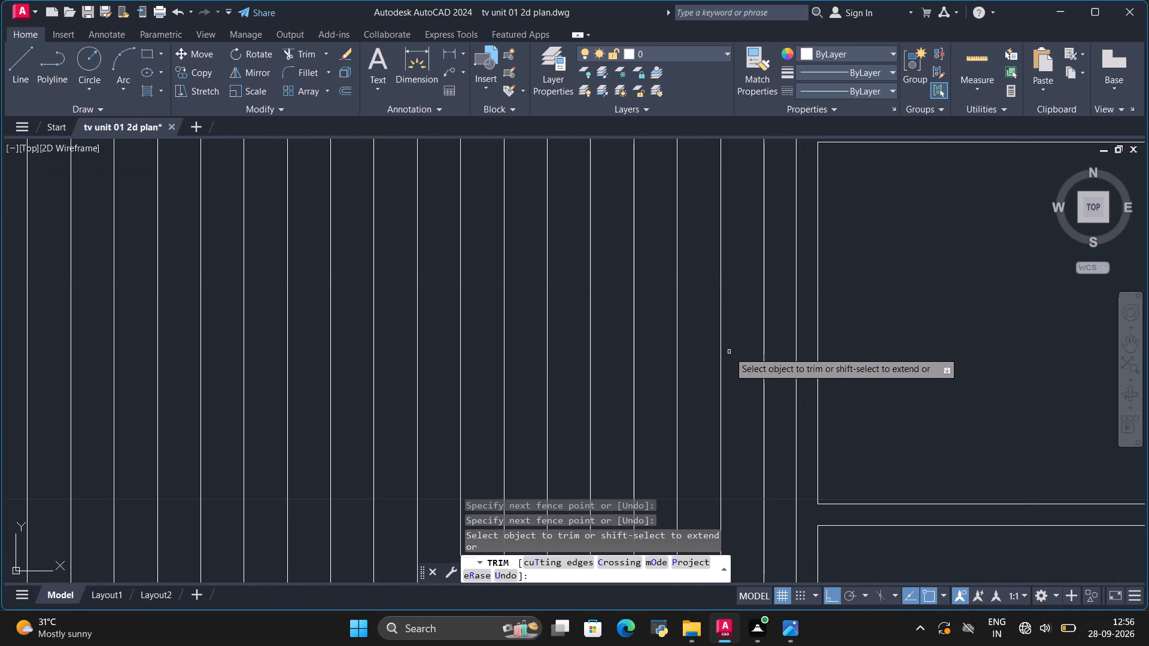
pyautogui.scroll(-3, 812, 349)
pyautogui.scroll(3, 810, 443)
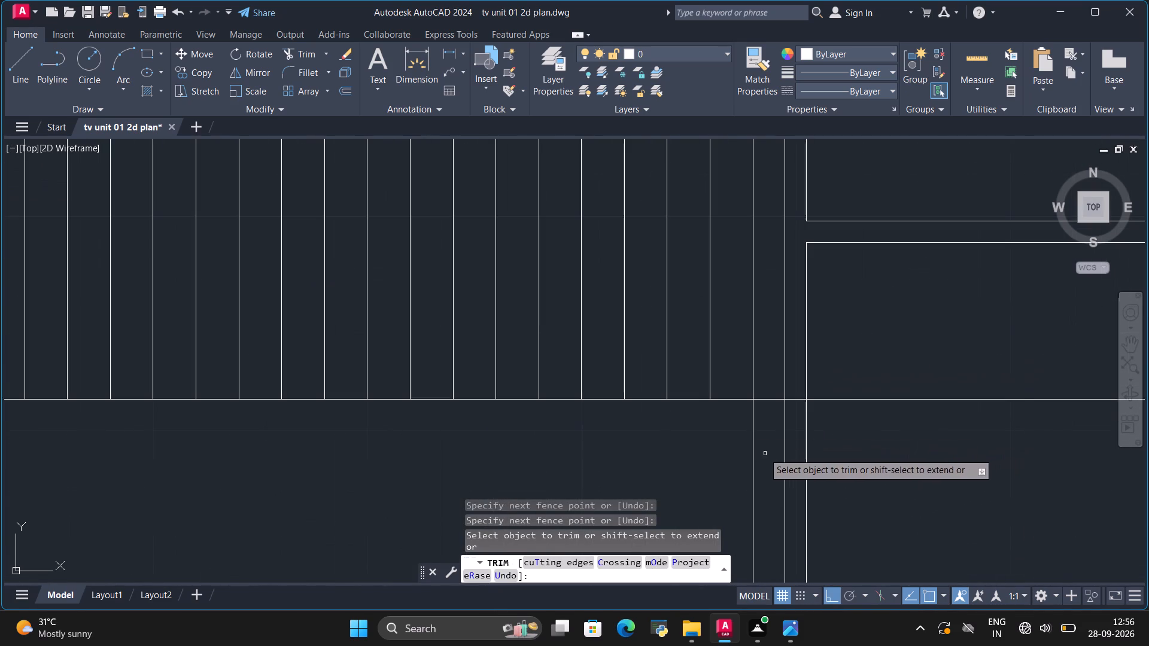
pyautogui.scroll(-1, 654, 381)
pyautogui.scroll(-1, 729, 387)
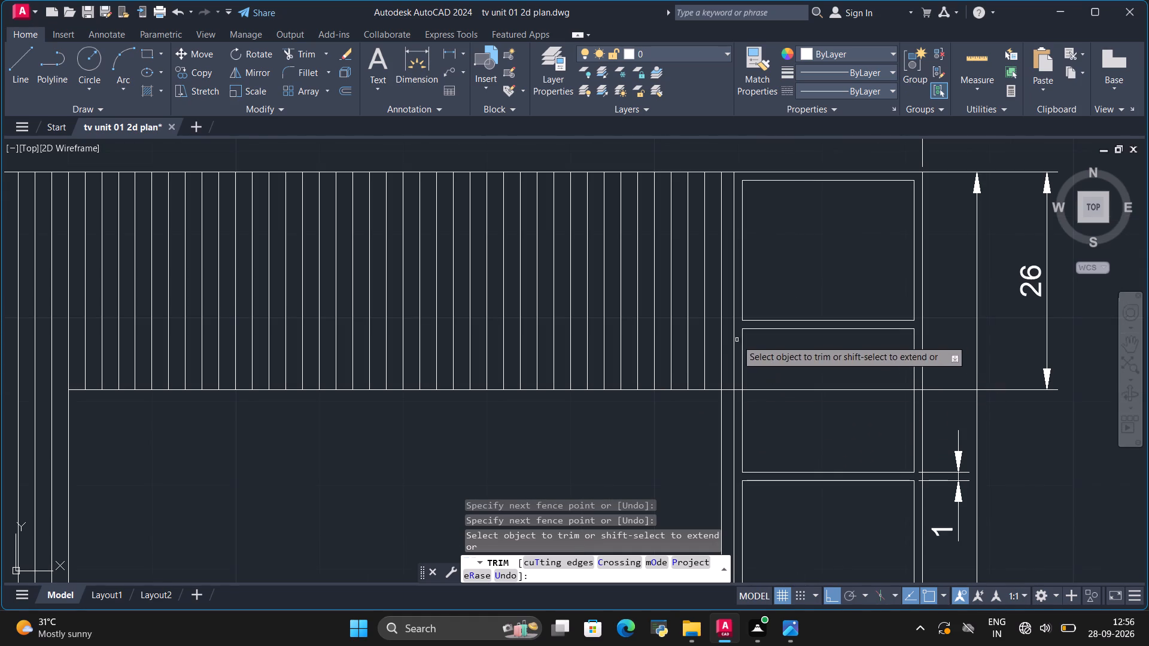
# Draw a vertical line from the bottom of the top panel's next flute inward down to the line above the lower cabinets.
pyautogui.click(24, 70)
pyautogui.scroll(-1, 731, 476)
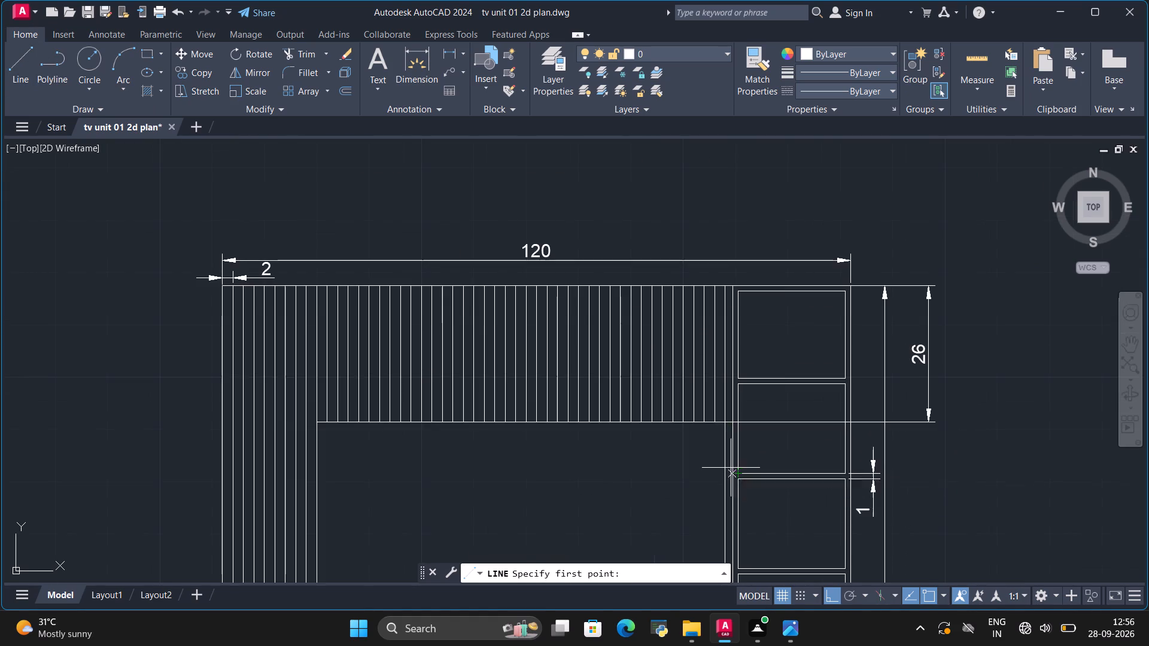
pyautogui.scroll(2, 729, 465)
pyautogui.click(684, 360)
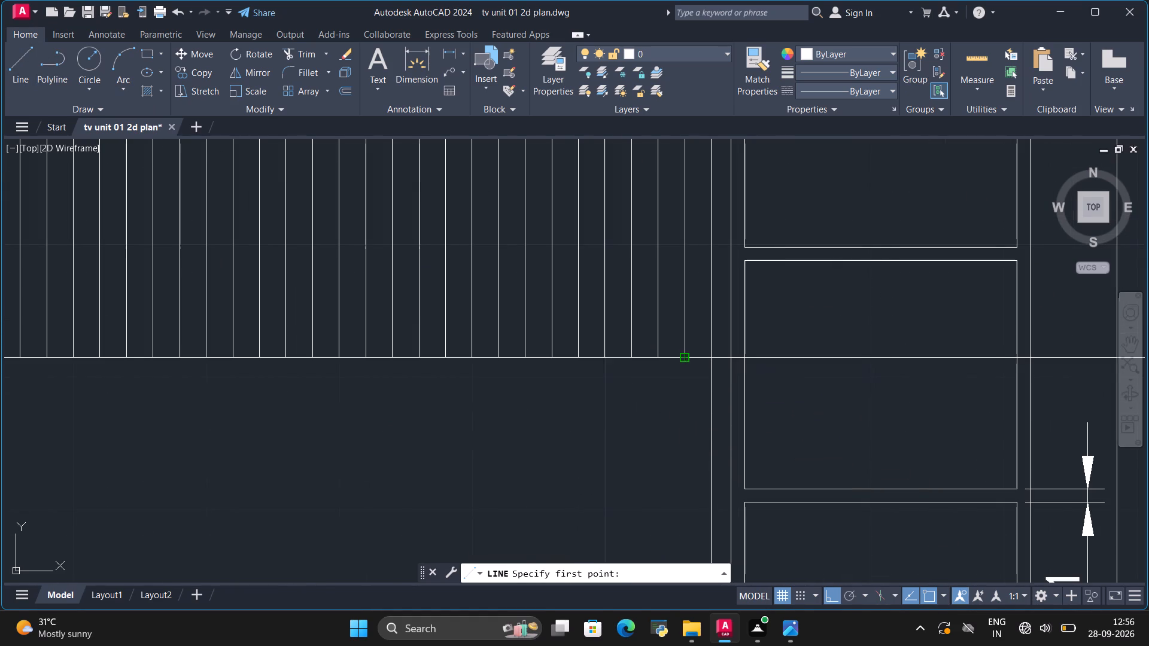
pyautogui.scroll(-6, 682, 416)
pyautogui.scroll(2, 686, 496)
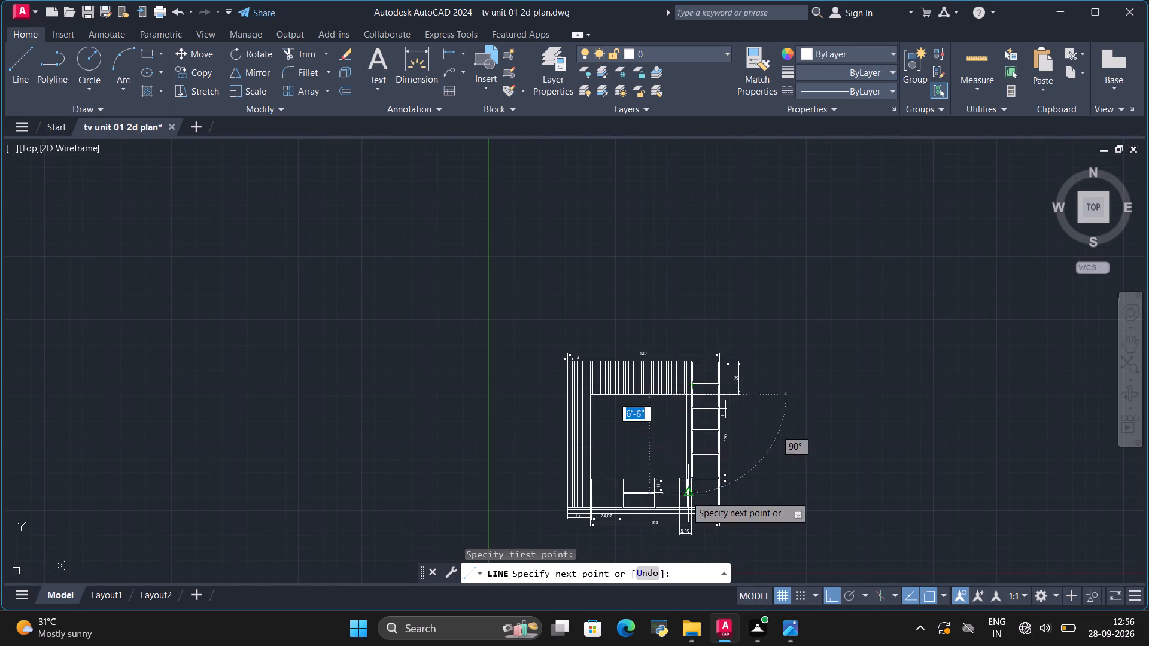
pyautogui.scroll(3, 686, 496)
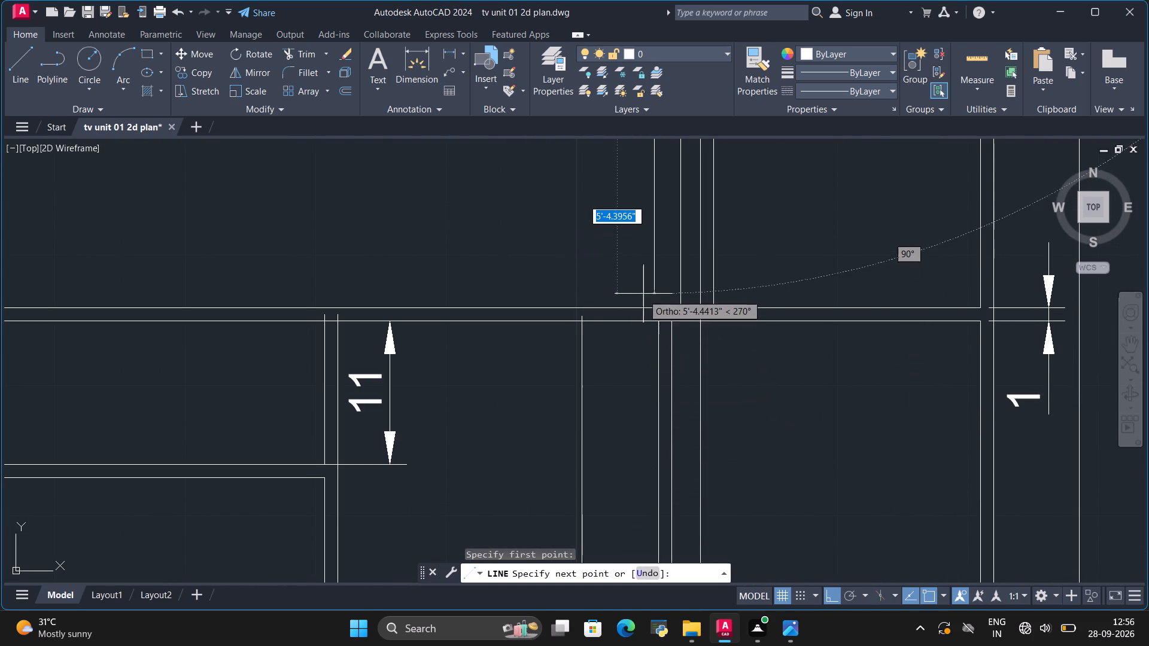
pyautogui.click(649, 307)
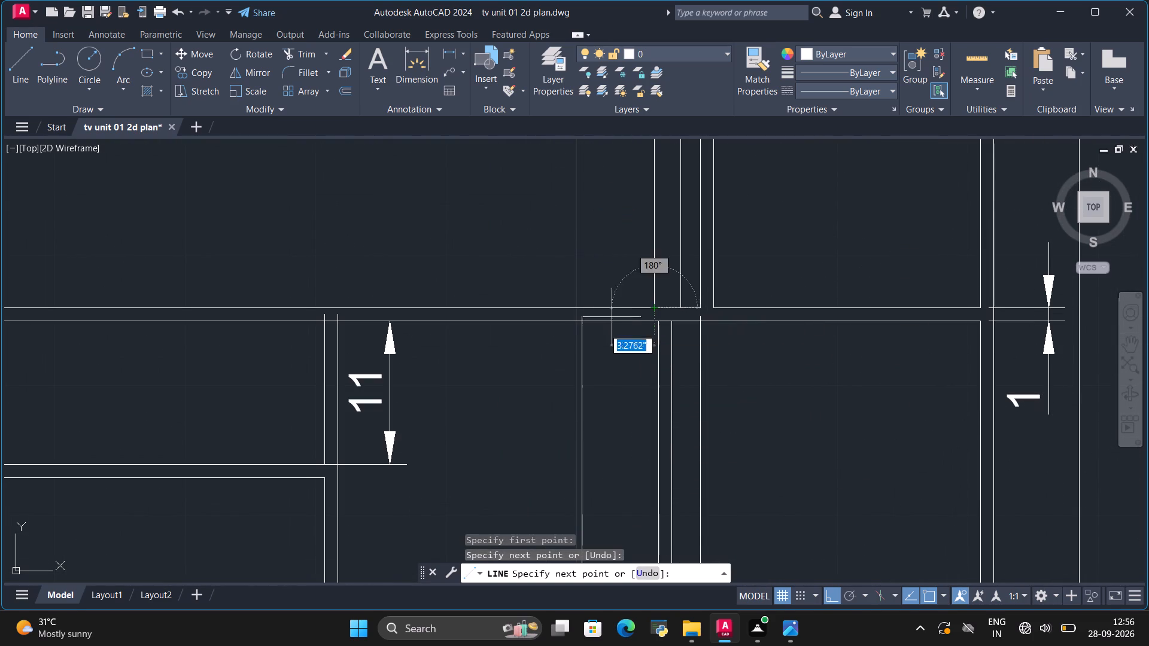
pyautogui.press('Escape')
# Copy the two vertical lines beside the shelf column four times into the central opening, at 2, 4, 6 and 8 inch offsets.
pyautogui.click(652, 267)
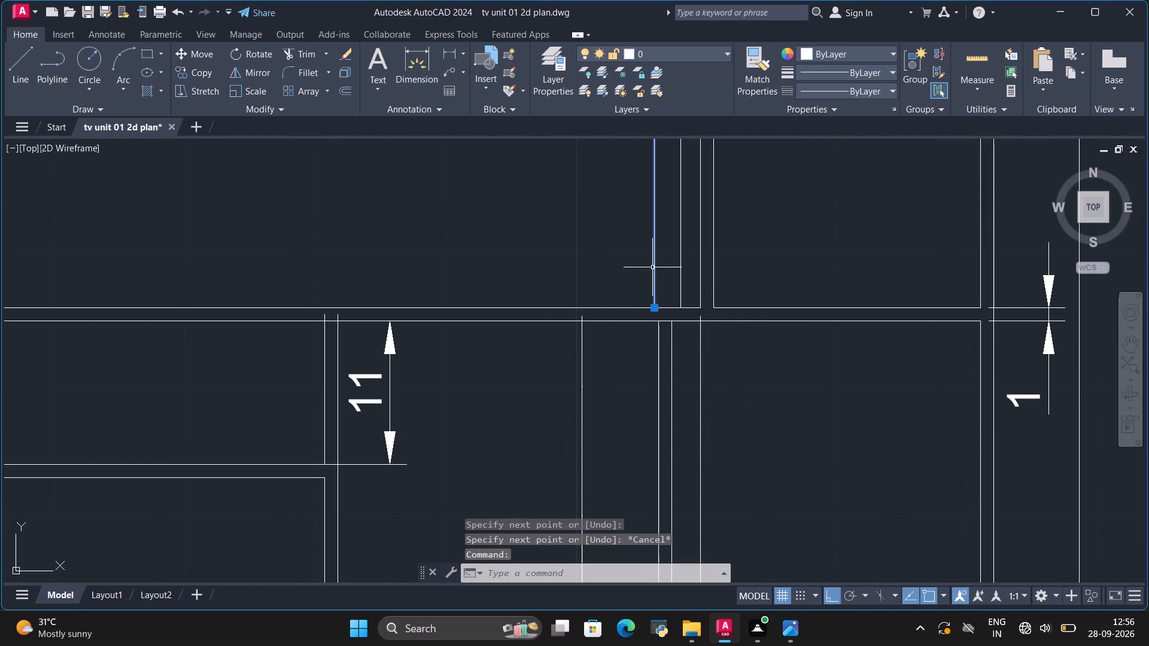
pyautogui.click(679, 269)
pyautogui.scroll(-1, 674, 377)
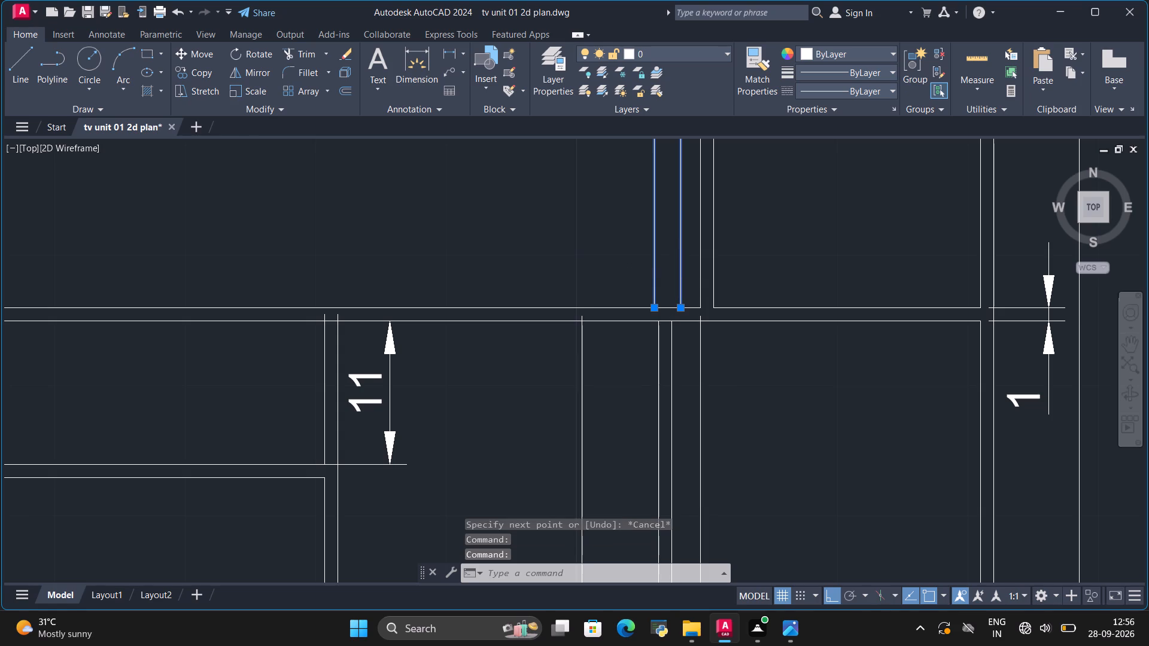
pyautogui.scroll(-3, 674, 377)
pyautogui.scroll(3, 673, 233)
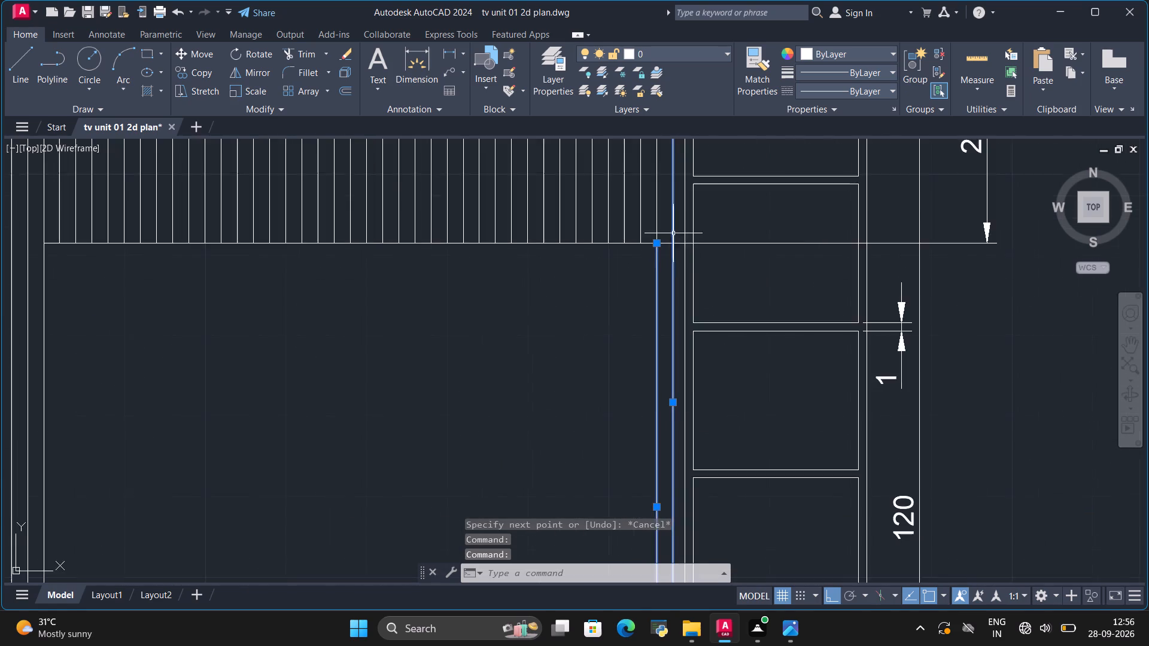
pyautogui.scroll(-3, 677, 242)
pyautogui.scroll(2, 672, 153)
pyautogui.scroll(3, 692, 275)
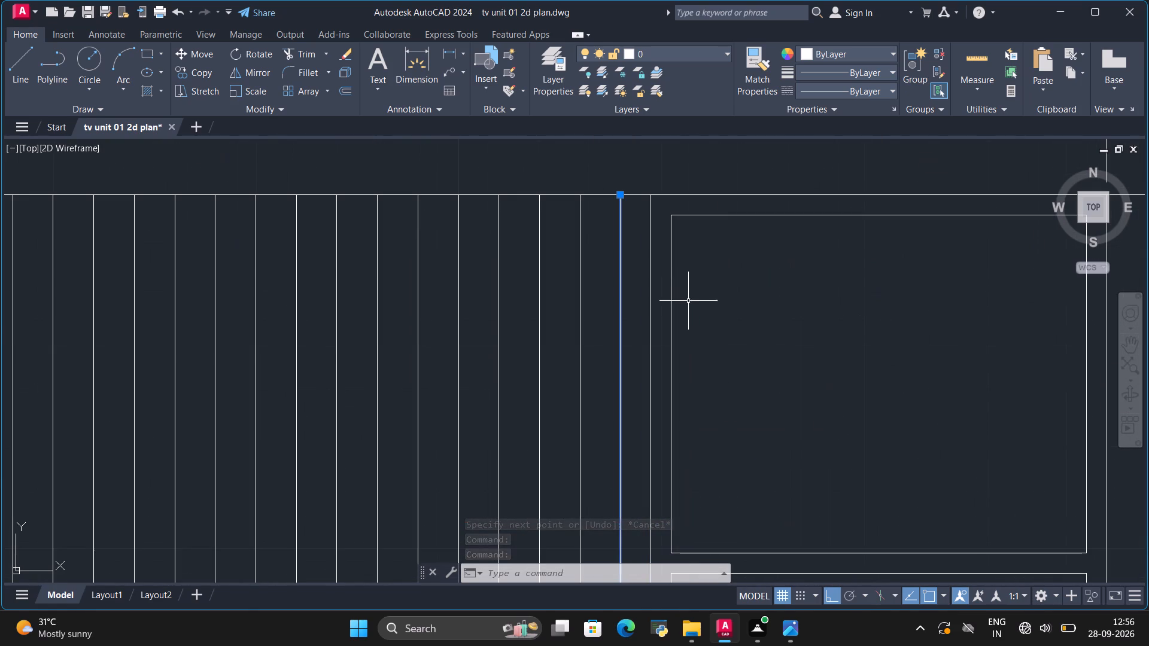
pyautogui.scroll(-4, 698, 294)
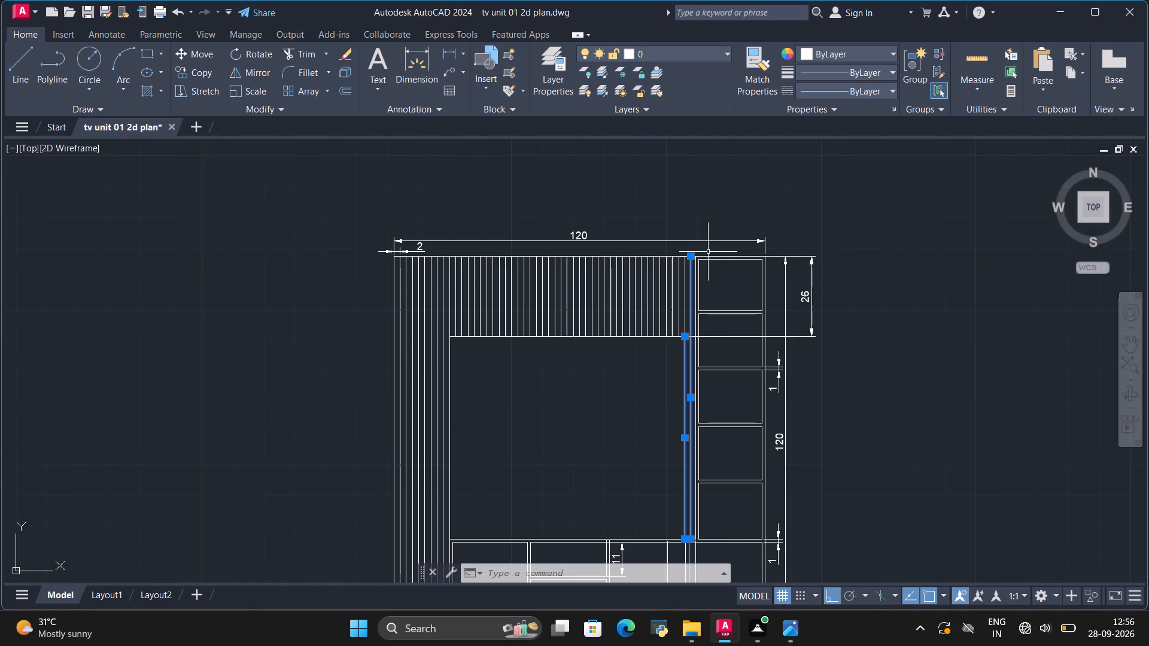
pyautogui.scroll(-1, 709, 251)
pyautogui.scroll(5, 696, 427)
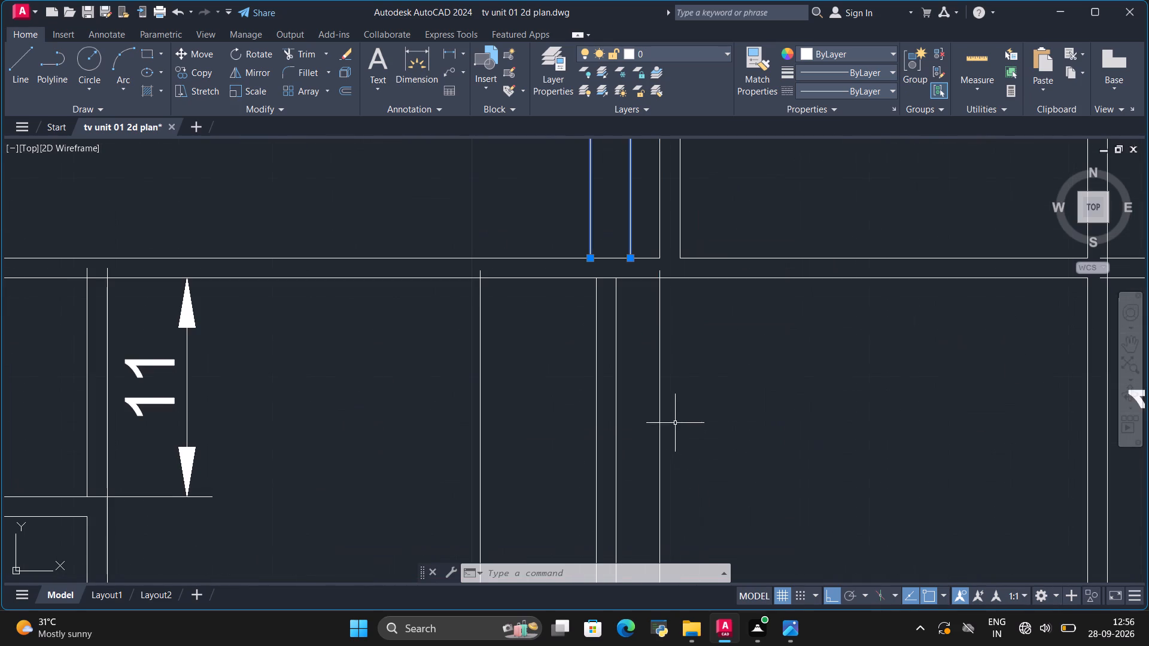
pyautogui.scroll(-2, 676, 423)
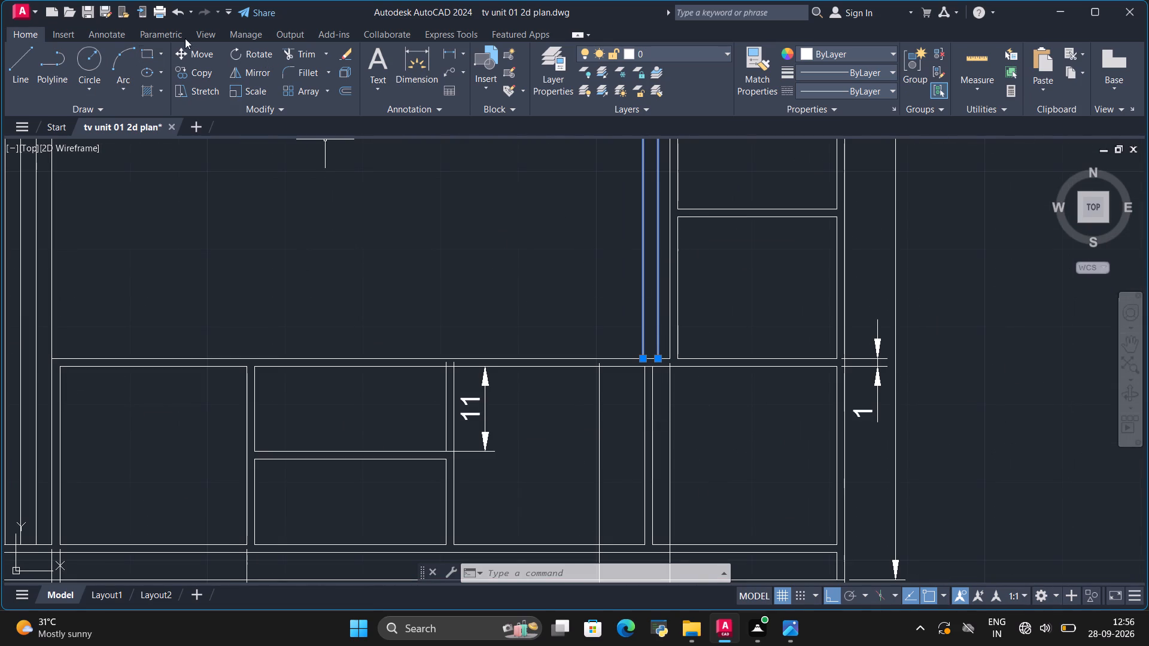
pyautogui.click(186, 72)
pyautogui.scroll(2, 681, 355)
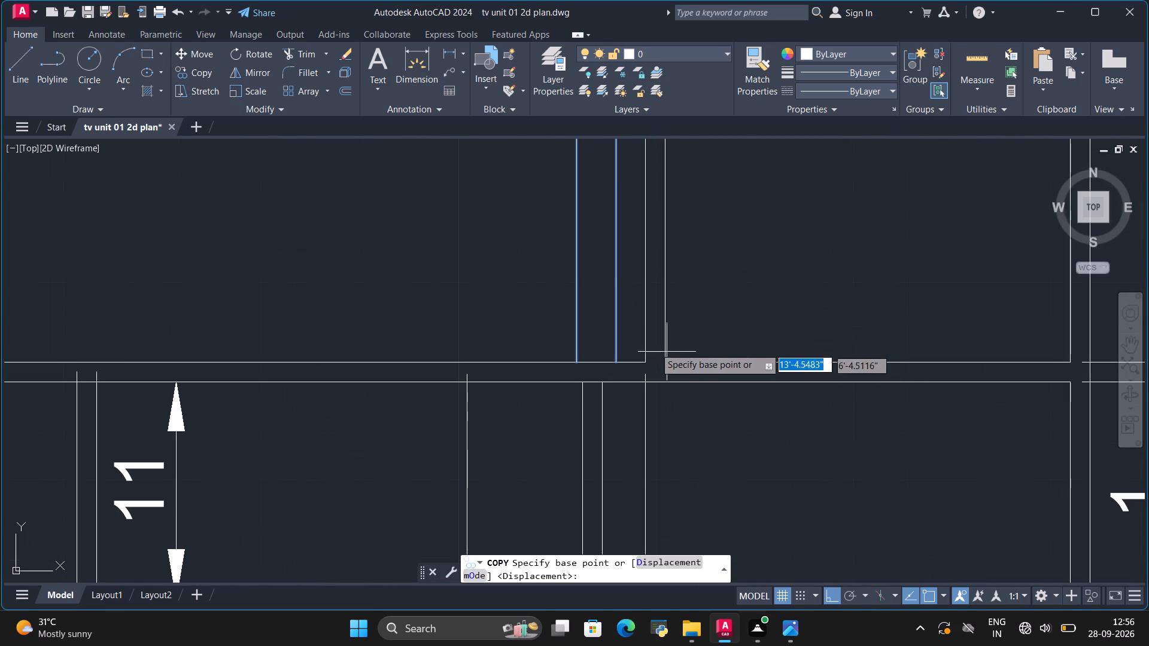
pyautogui.click(615, 360)
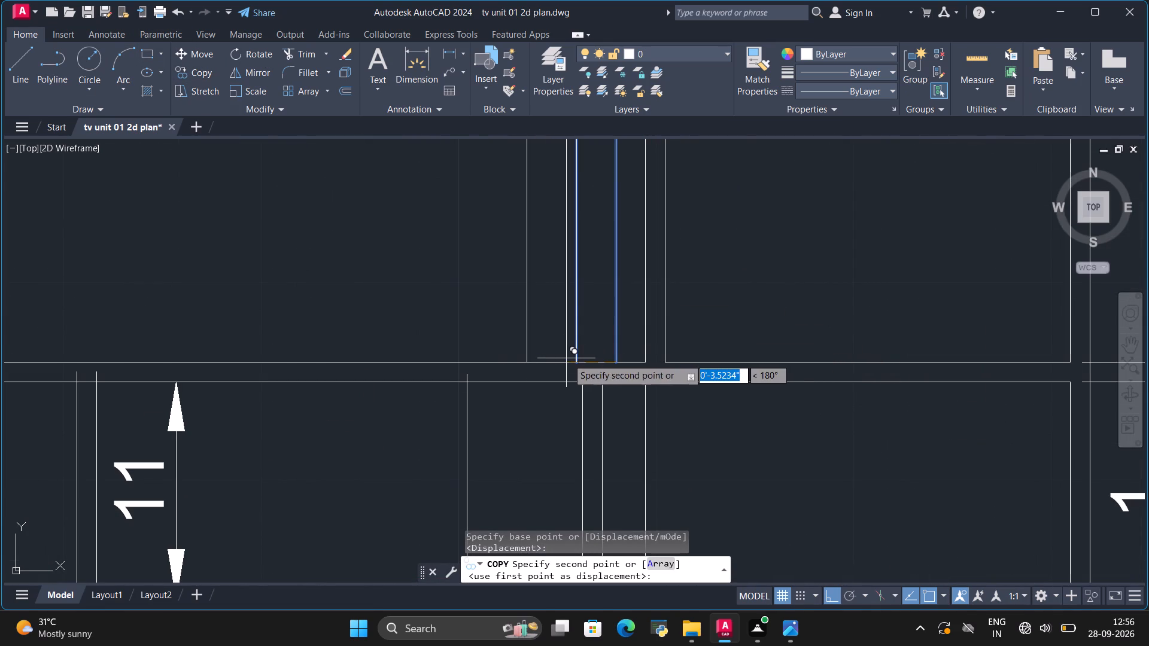
pyautogui.click(573, 358)
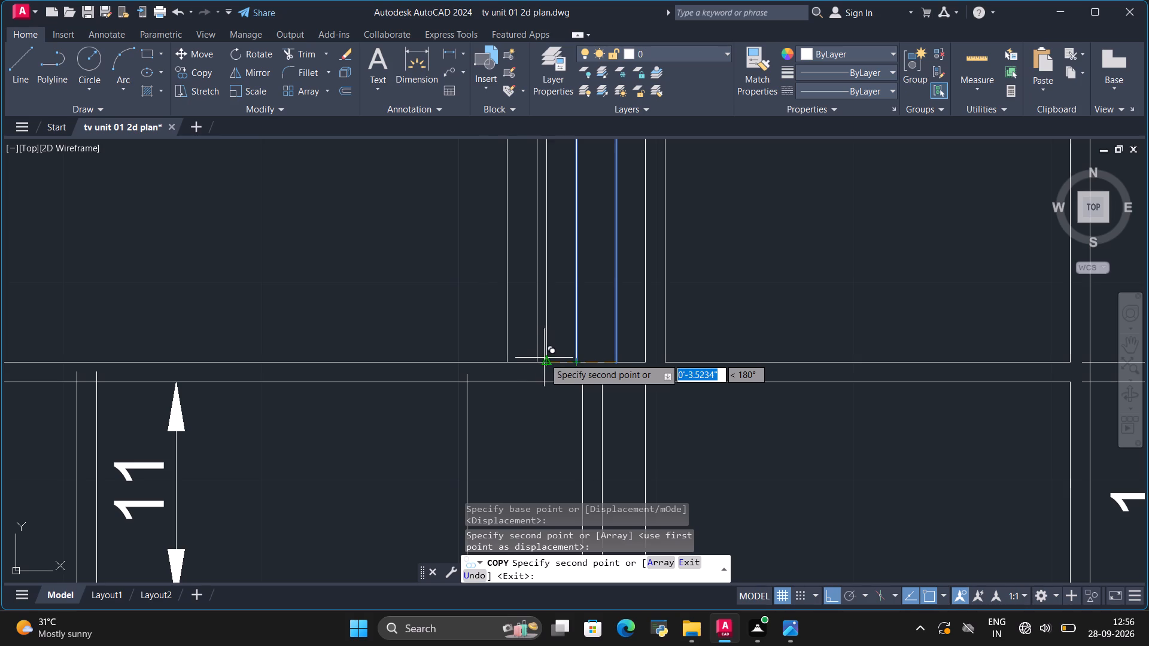
pyautogui.click(536, 358)
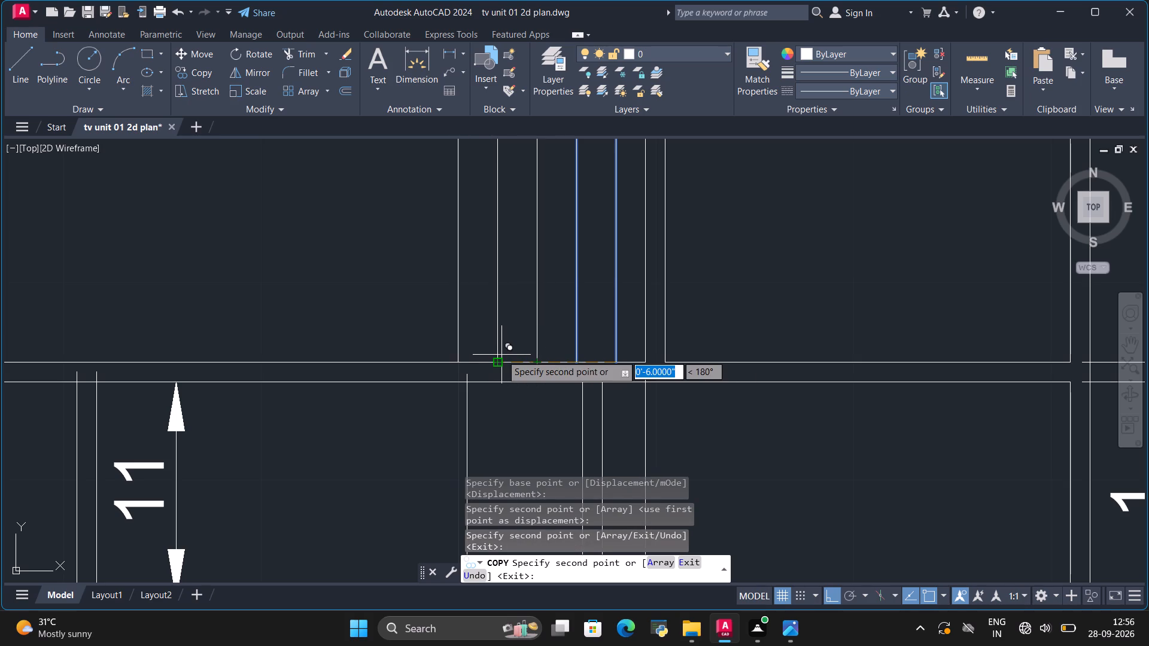
pyautogui.scroll(3, 494, 367)
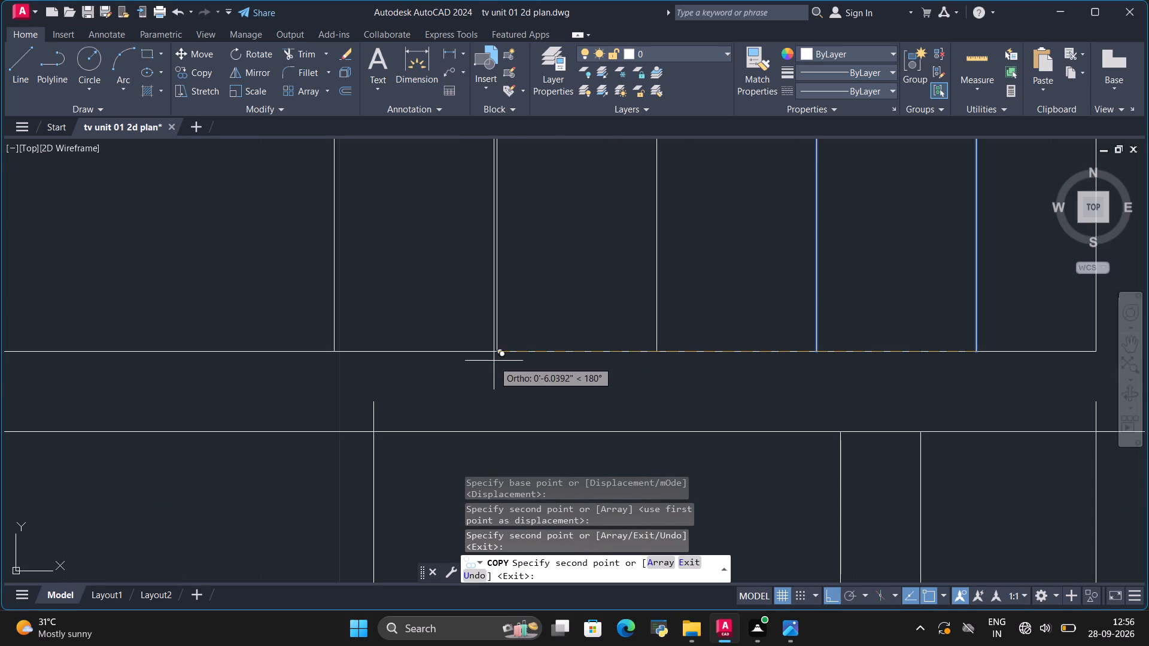
pyautogui.click(494, 349)
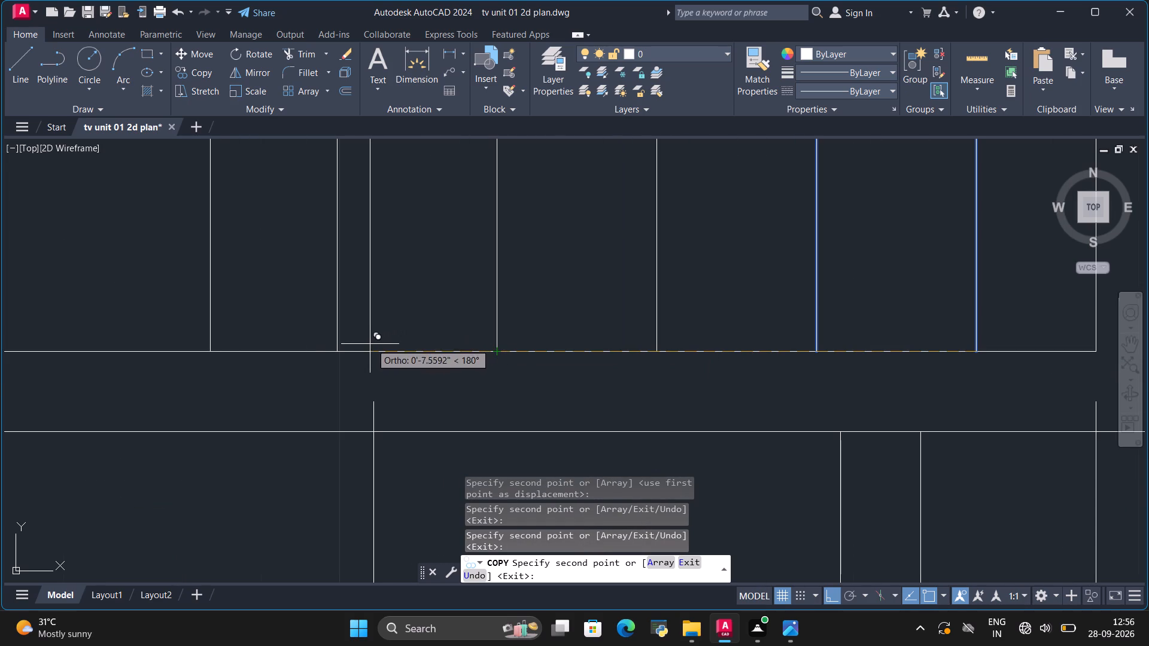
pyautogui.click(341, 348)
pyautogui.press('Escape')
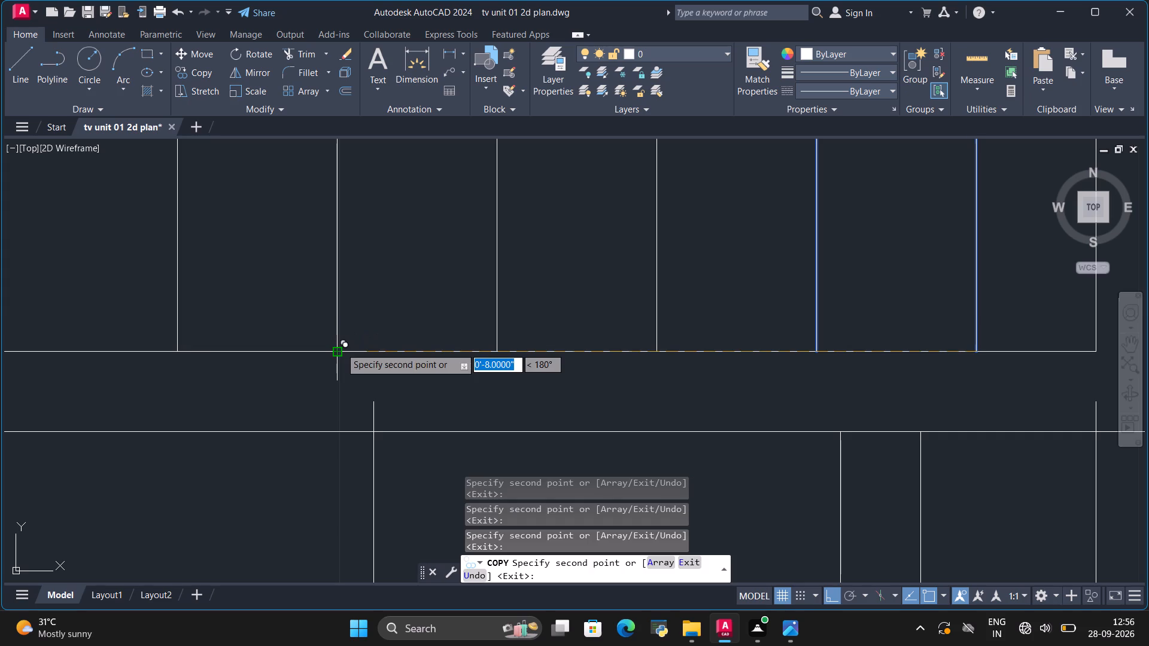
pyautogui.scroll(-7, 430, 429)
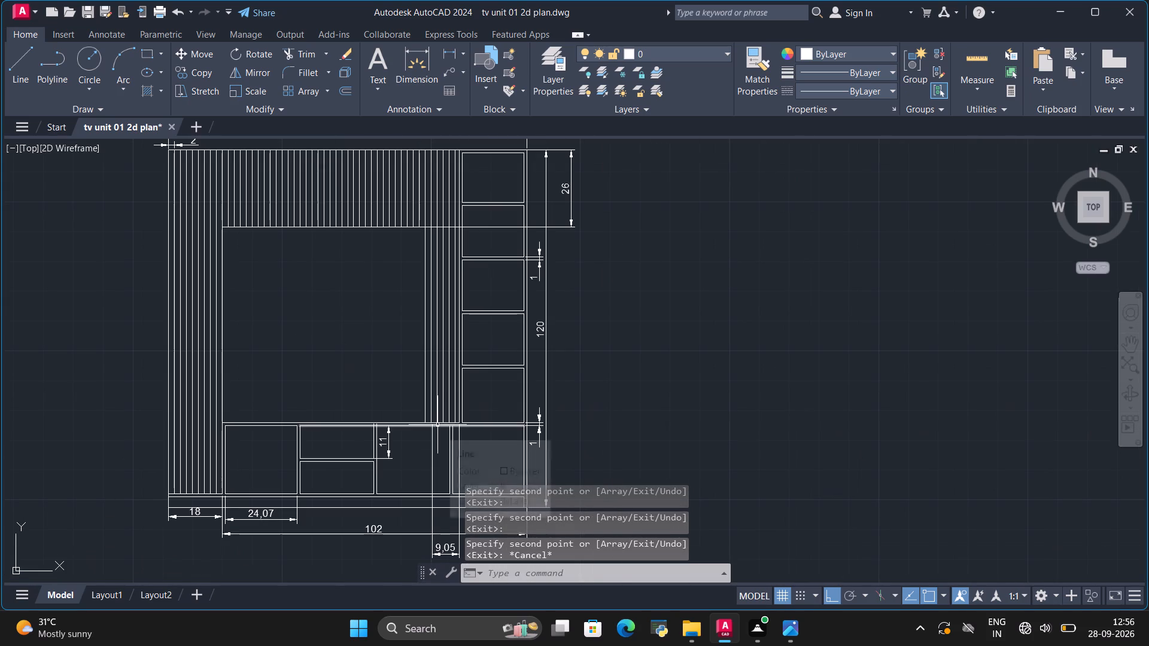
pyautogui.scroll(-1, 696, 403)
pyautogui.press('Escape')
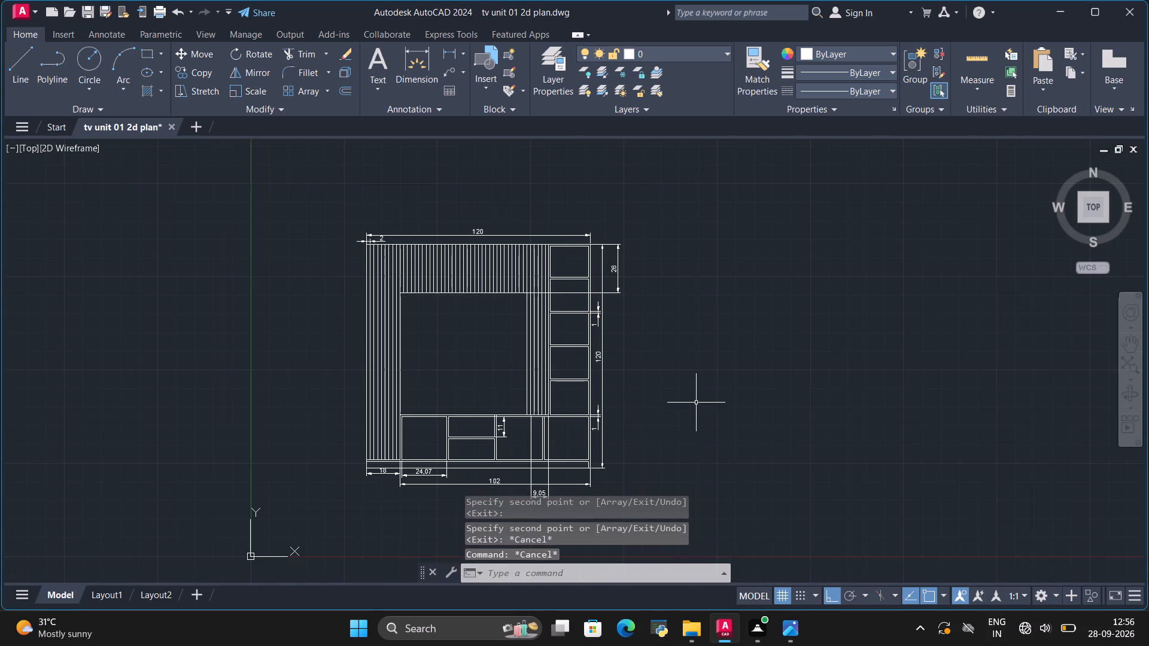
# Inspect the flutes around the central opening and compare them with the front elevation in the reference TV unit image.
pyautogui.scroll(3, 552, 374)
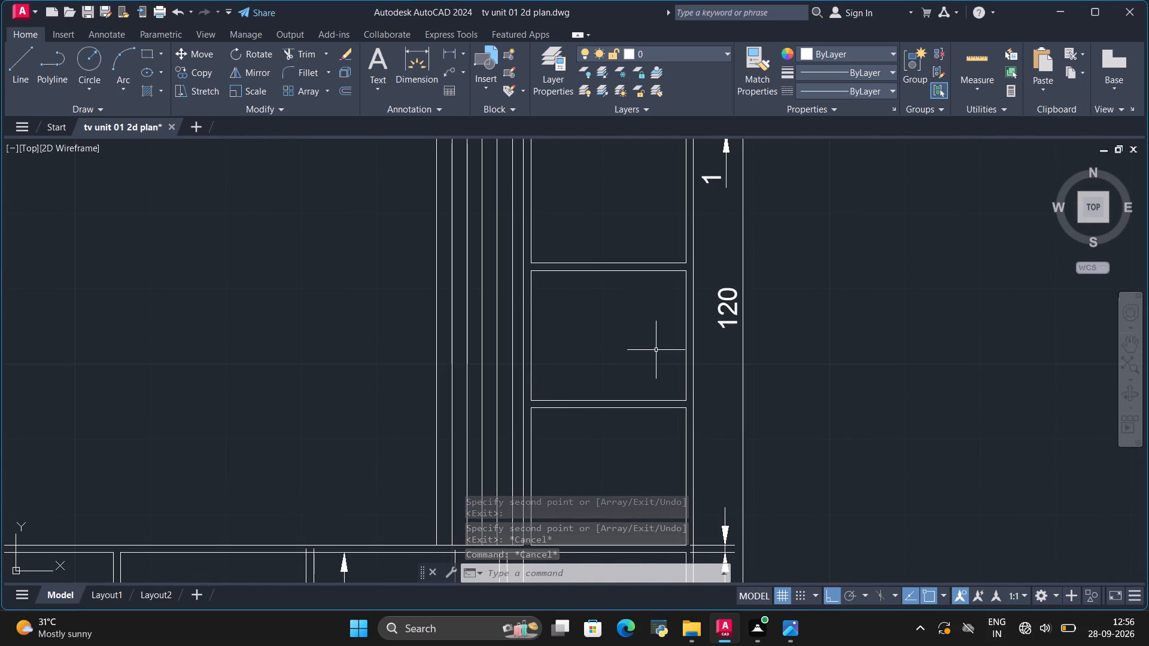
pyautogui.scroll(-2, 831, 400)
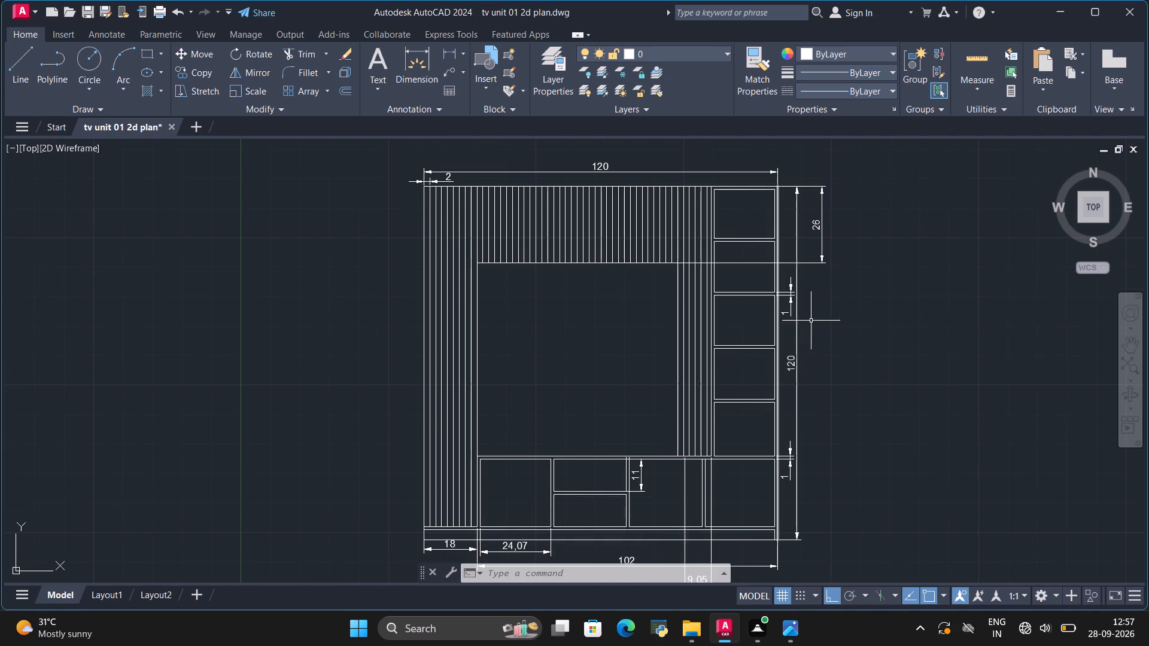
pyautogui.scroll(1, 589, 248)
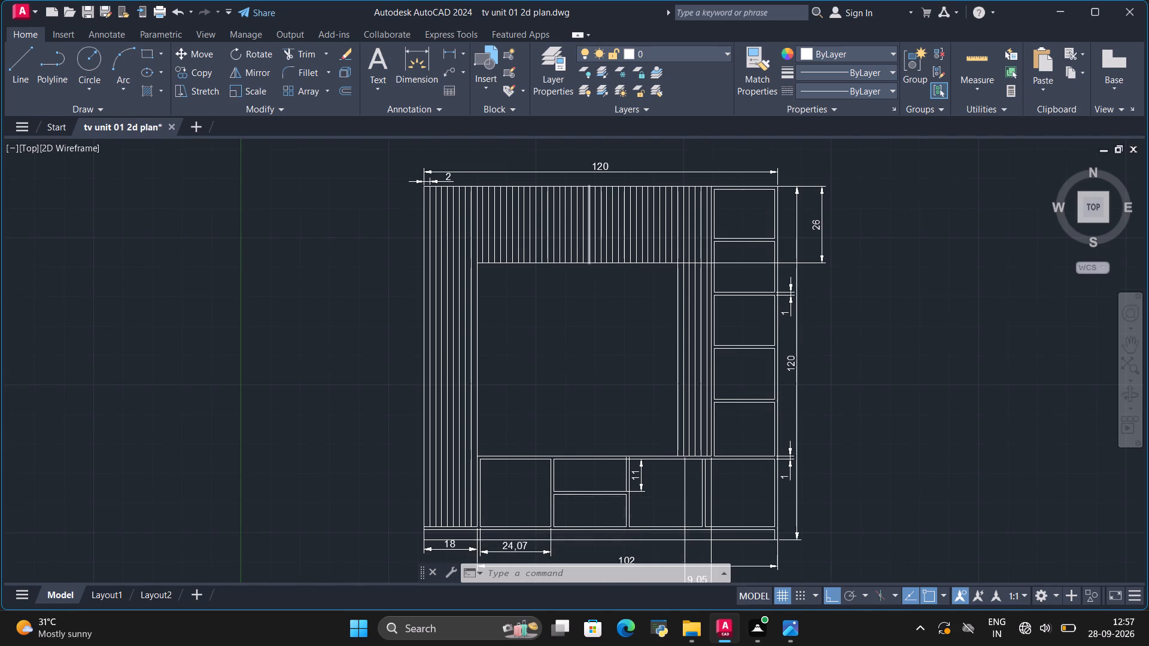
pyautogui.scroll(-2, 589, 248)
pyautogui.scroll(3, 583, 254)
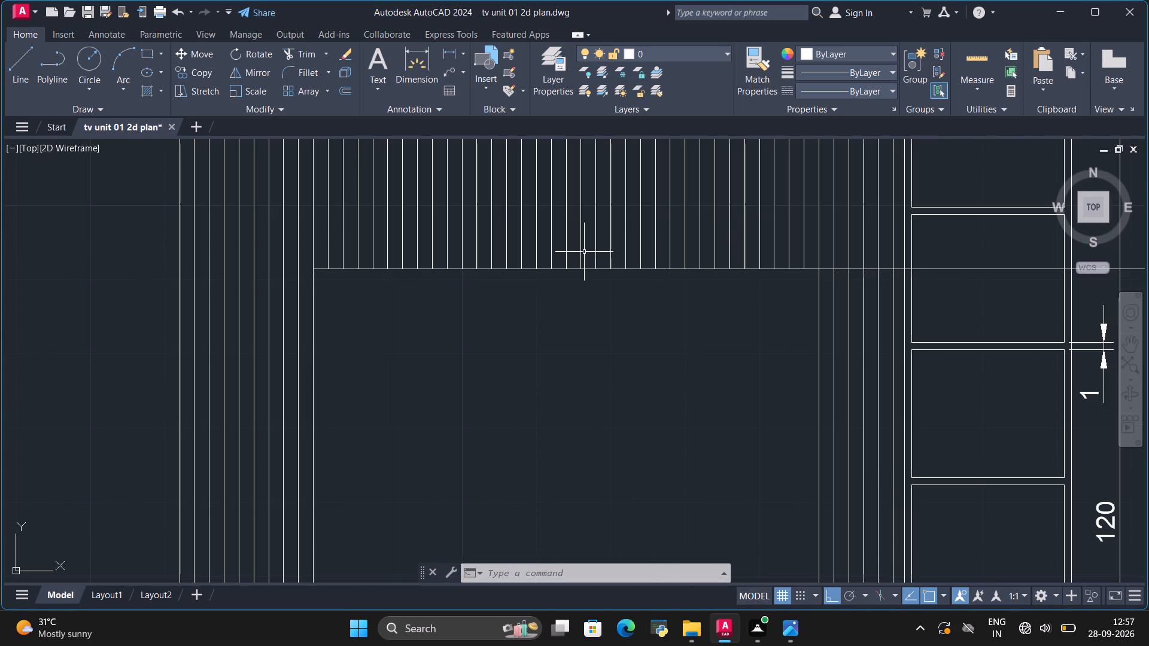
pyautogui.scroll(1, 584, 252)
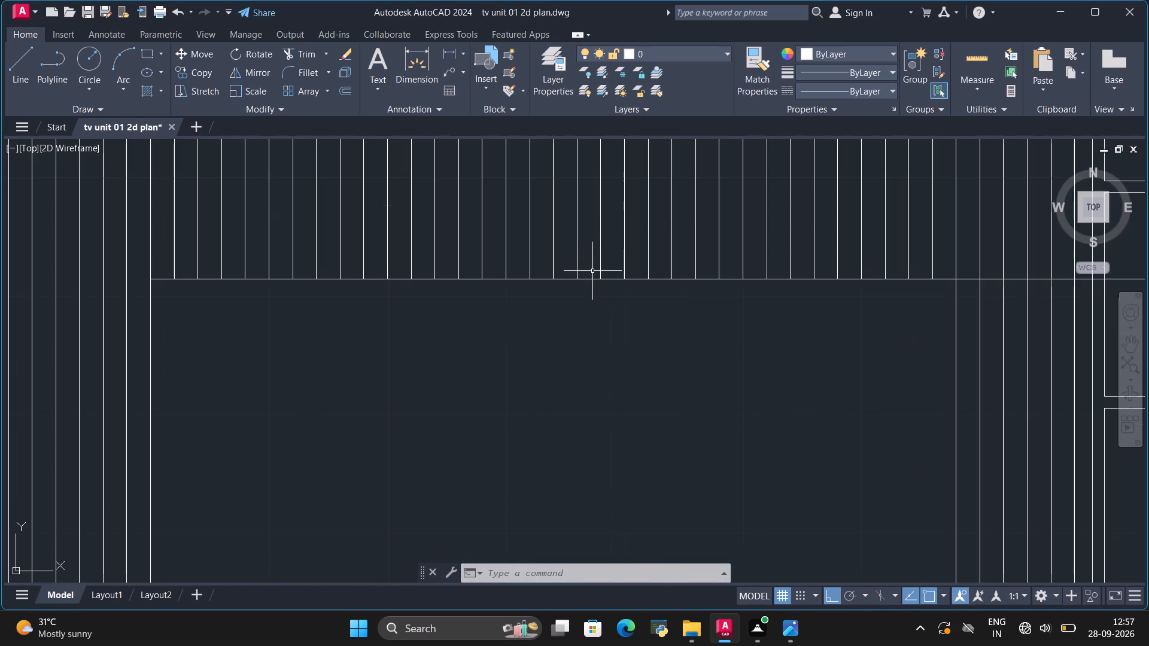
pyautogui.hotkey('alt', 'Tab')
pyautogui.scroll(2, 396, 81)
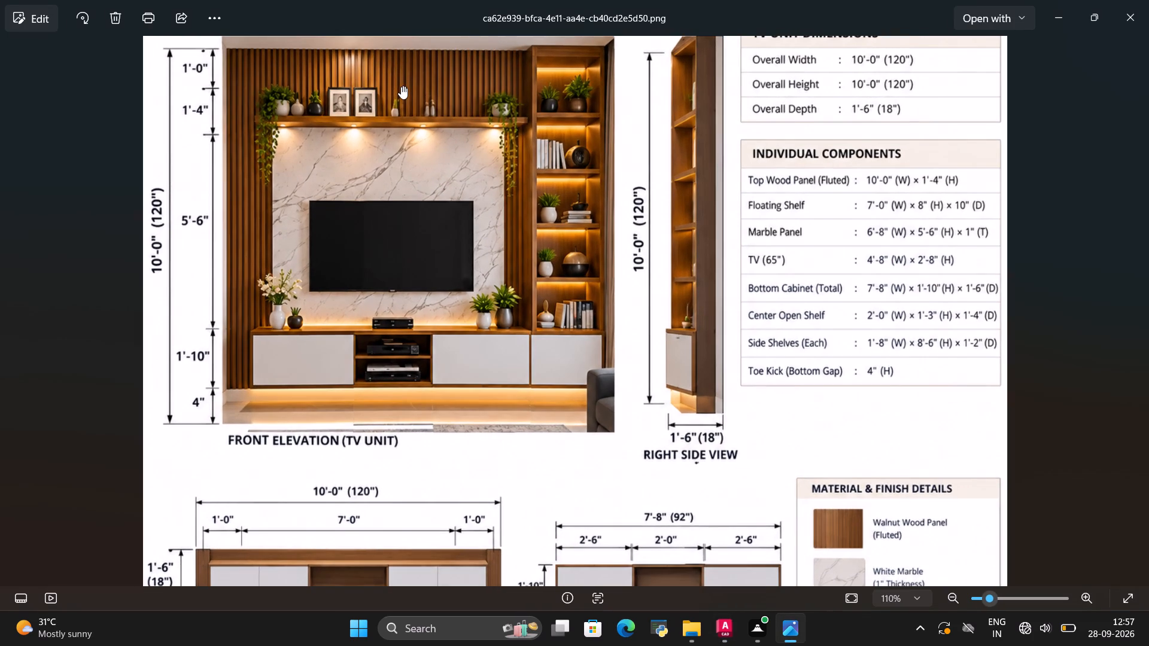
pyautogui.hotkey('alt', 'Tab')
pyautogui.scroll(-2, 597, 277)
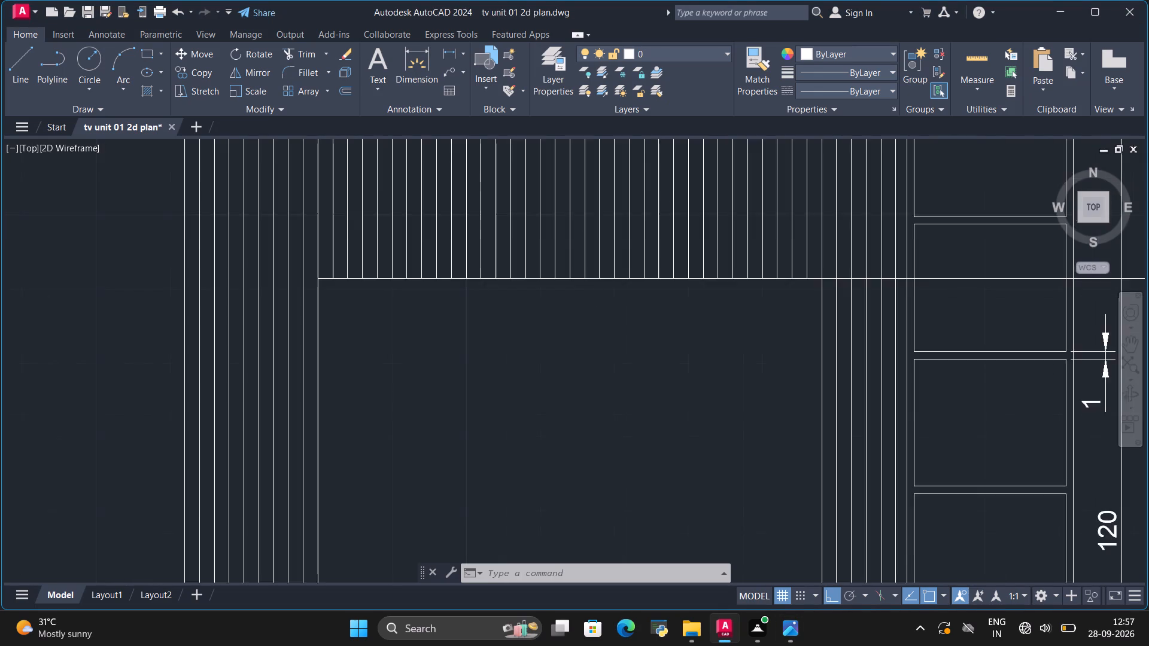
pyautogui.scroll(1, 703, 249)
pyautogui.hotkey('alt', 'Tab')
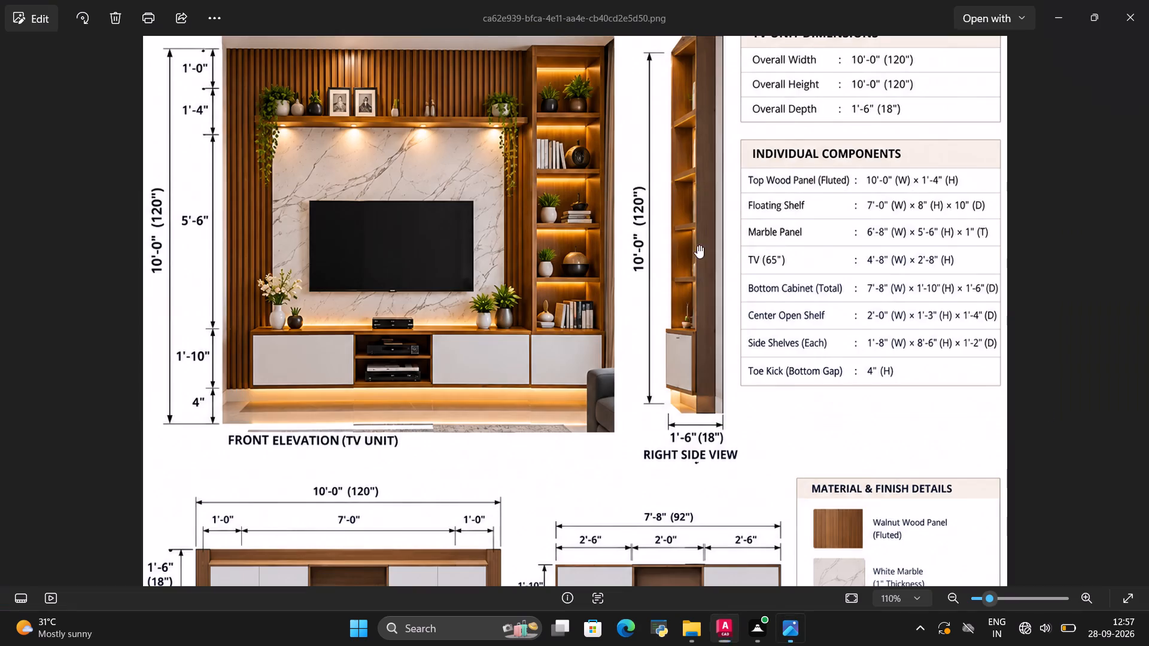
pyautogui.hotkey('alt', 'Tab')
pyautogui.scroll(1, 782, 316)
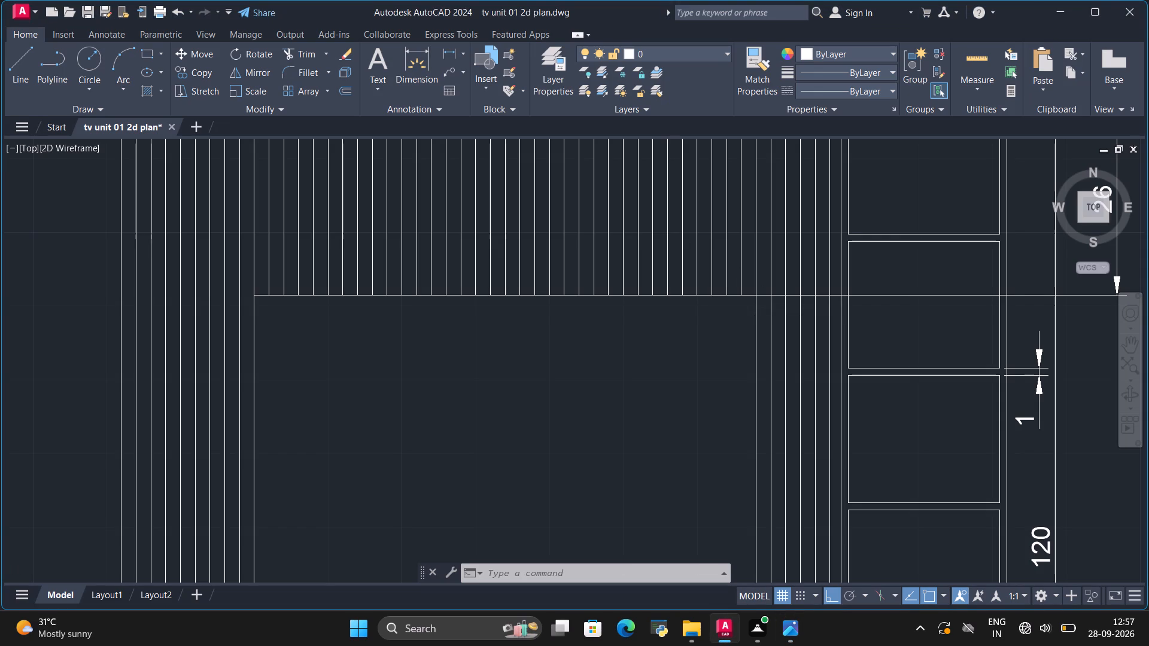
pyautogui.scroll(-1, 782, 316)
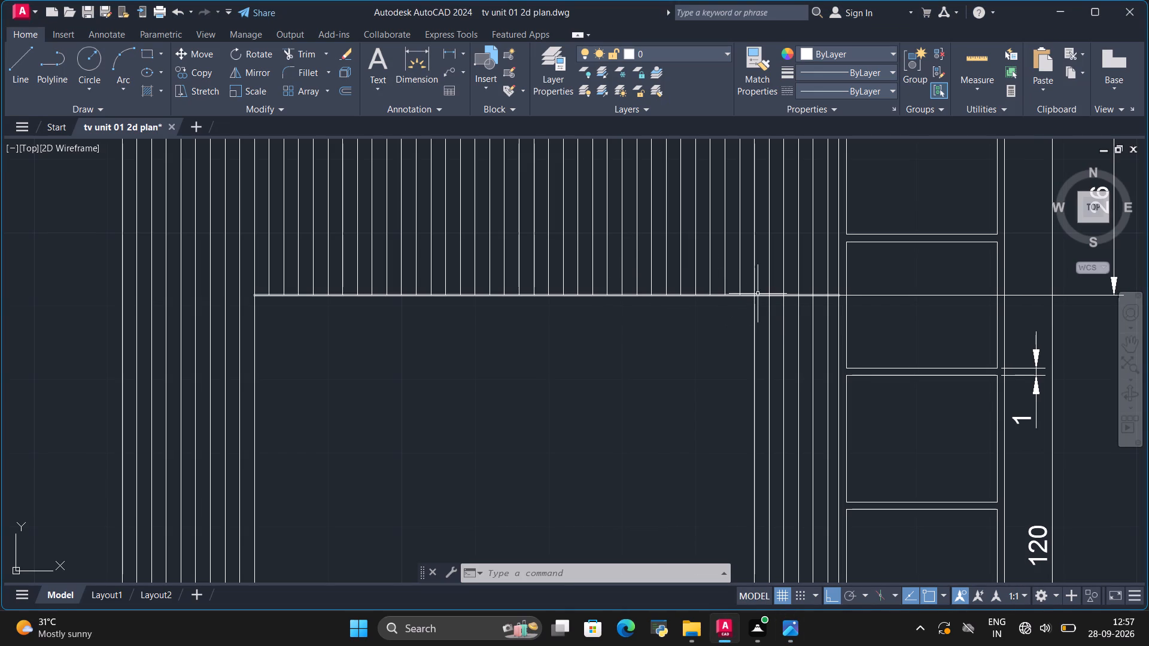
# Draw a horizontal line along the top fluted panel's bottom edge, from the opening's upper corner to the near edge of the shelf compartments.
pyautogui.click(18, 70)
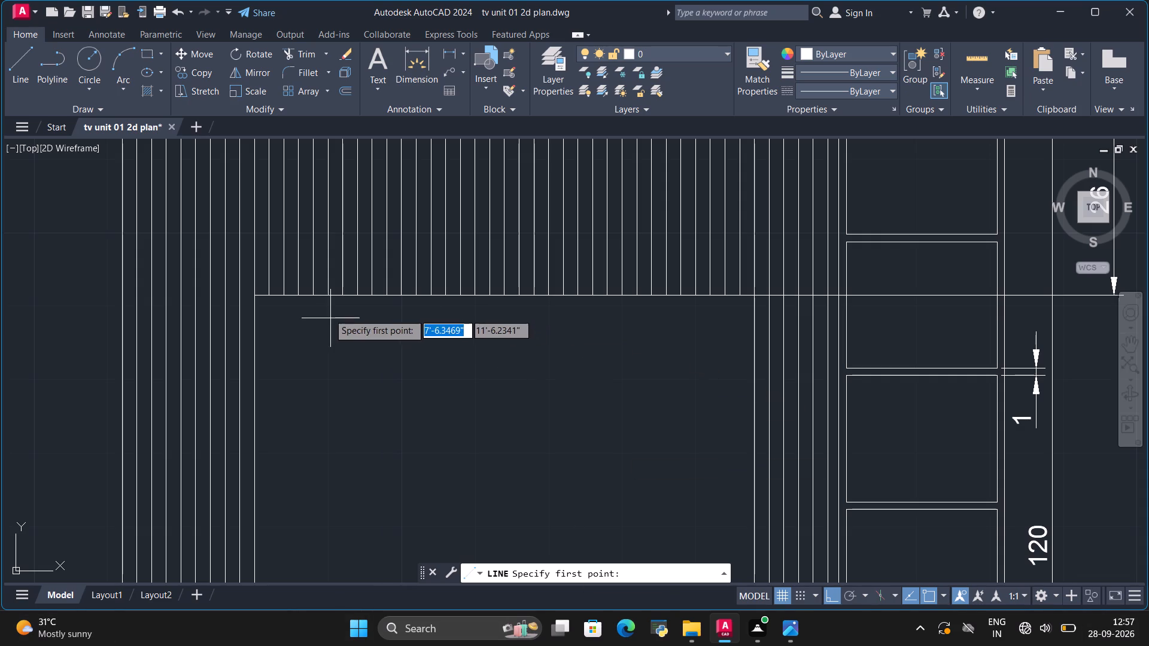
pyautogui.click(26, 53)
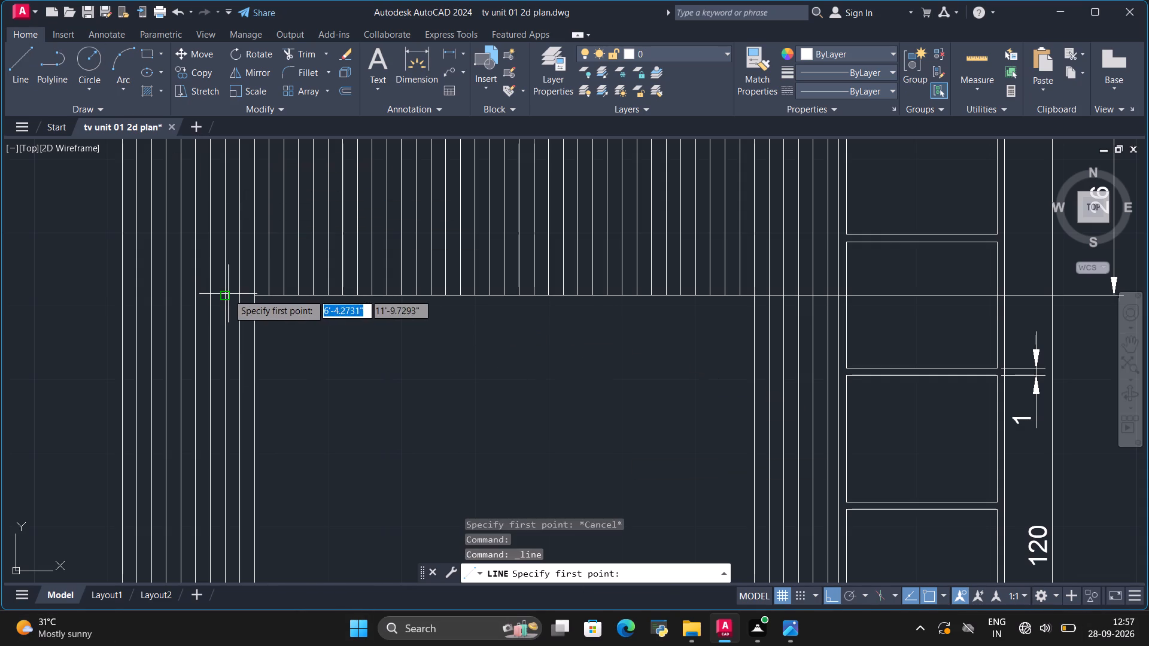
pyautogui.click(256, 295)
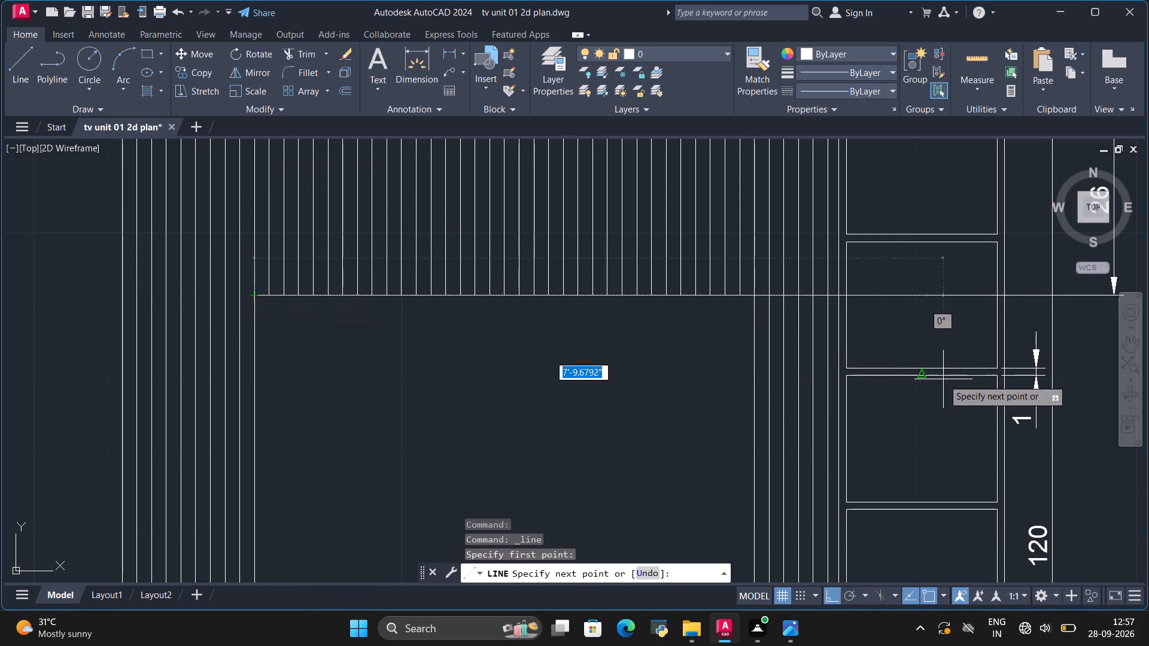
pyautogui.scroll(2, 850, 295)
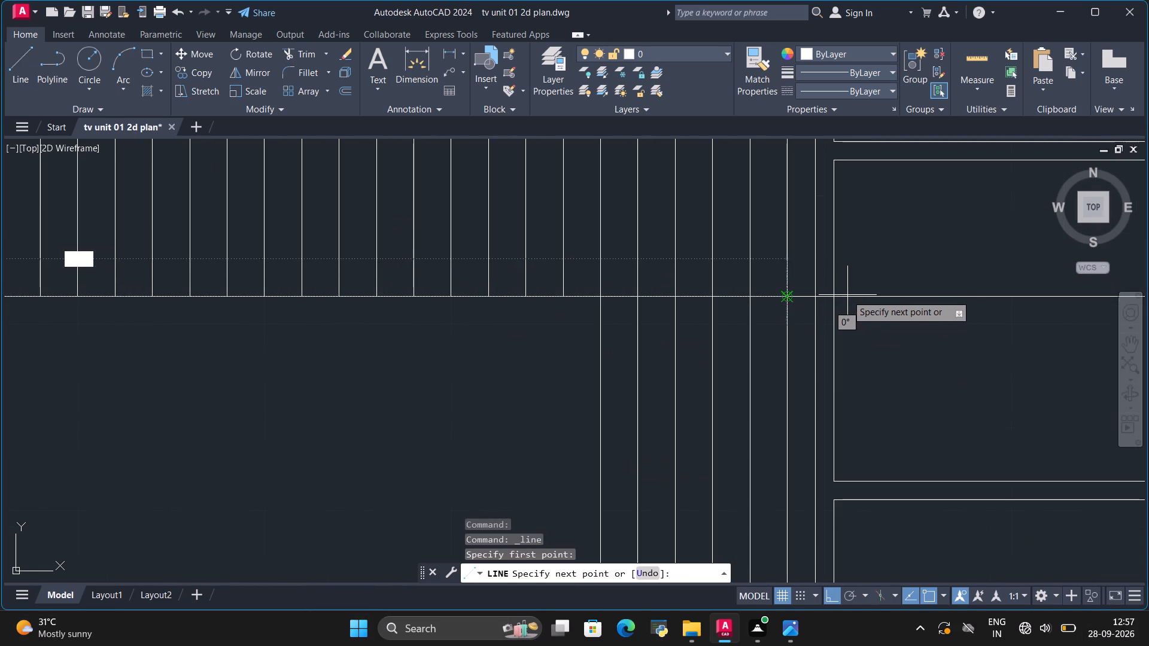
pyautogui.click(834, 294)
pyautogui.press('Escape')
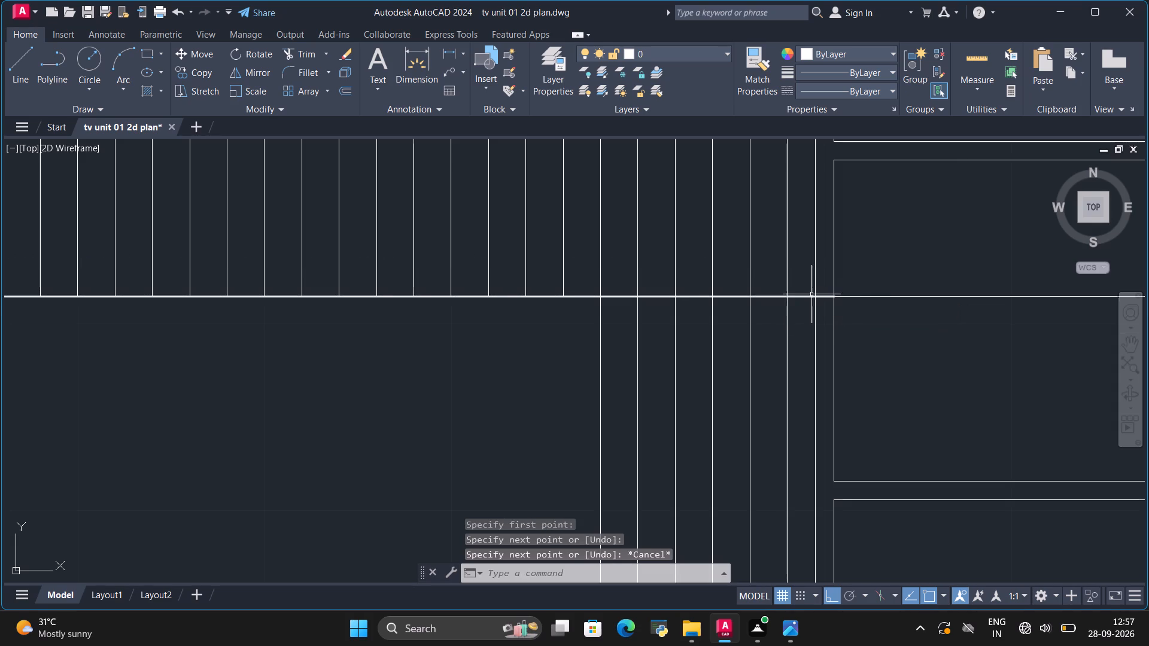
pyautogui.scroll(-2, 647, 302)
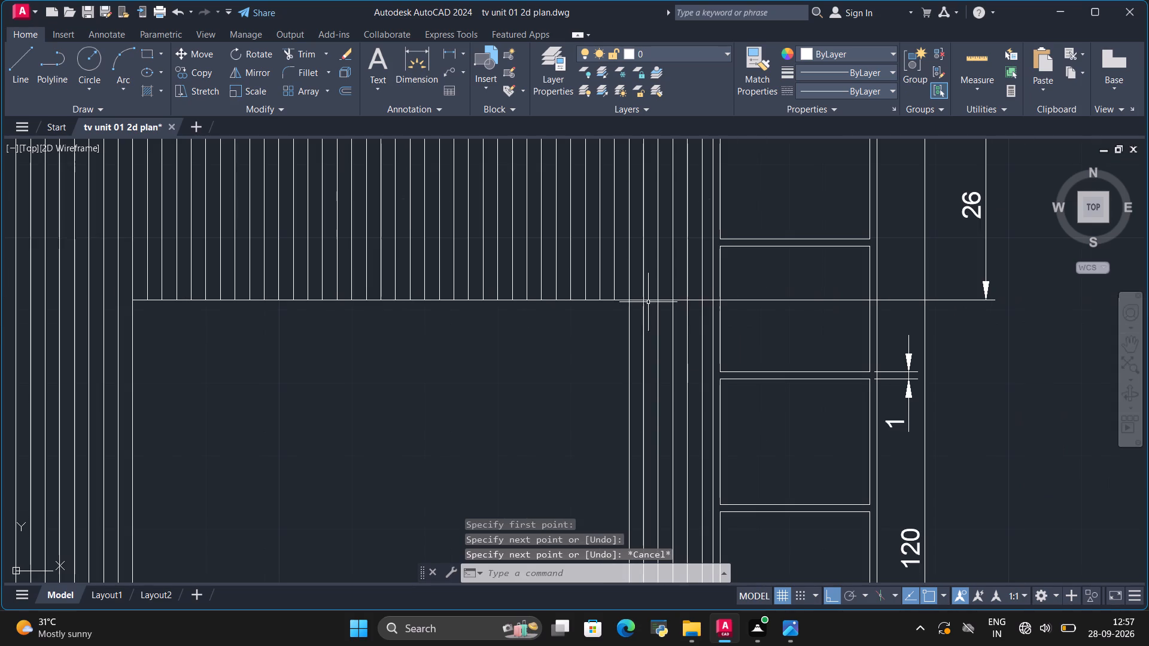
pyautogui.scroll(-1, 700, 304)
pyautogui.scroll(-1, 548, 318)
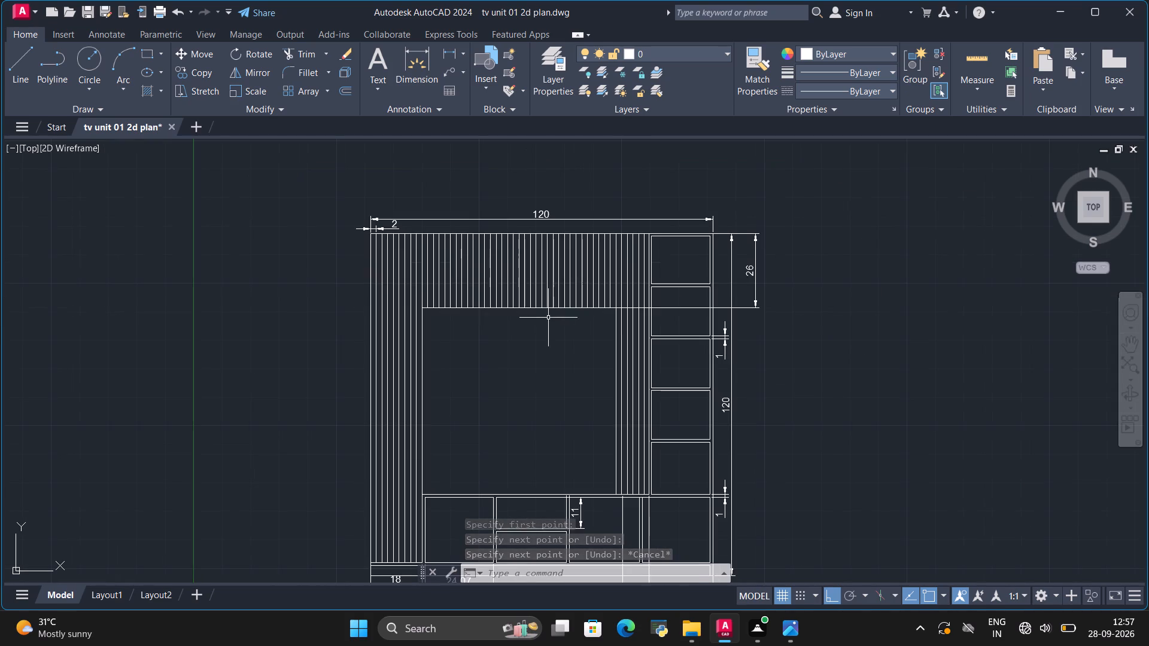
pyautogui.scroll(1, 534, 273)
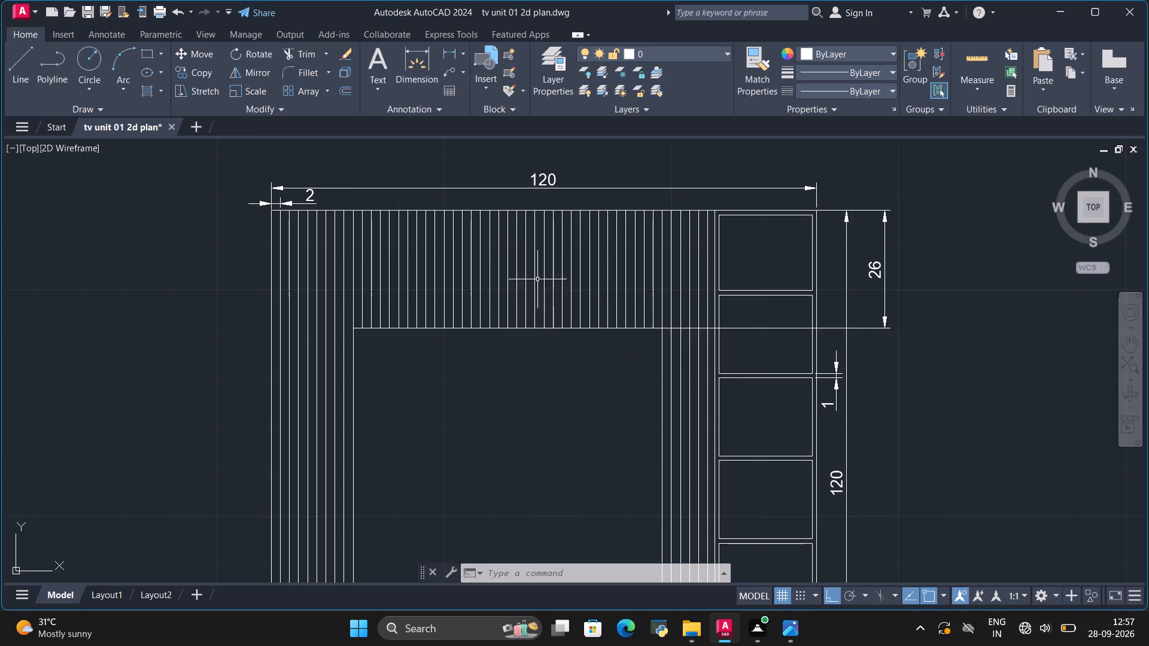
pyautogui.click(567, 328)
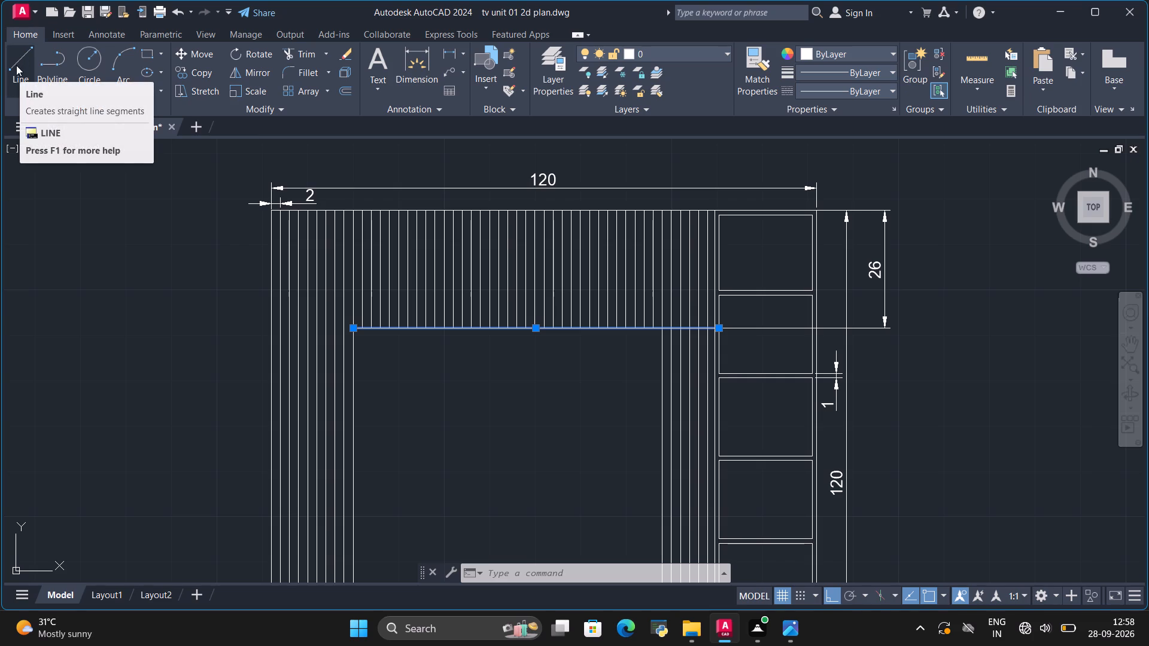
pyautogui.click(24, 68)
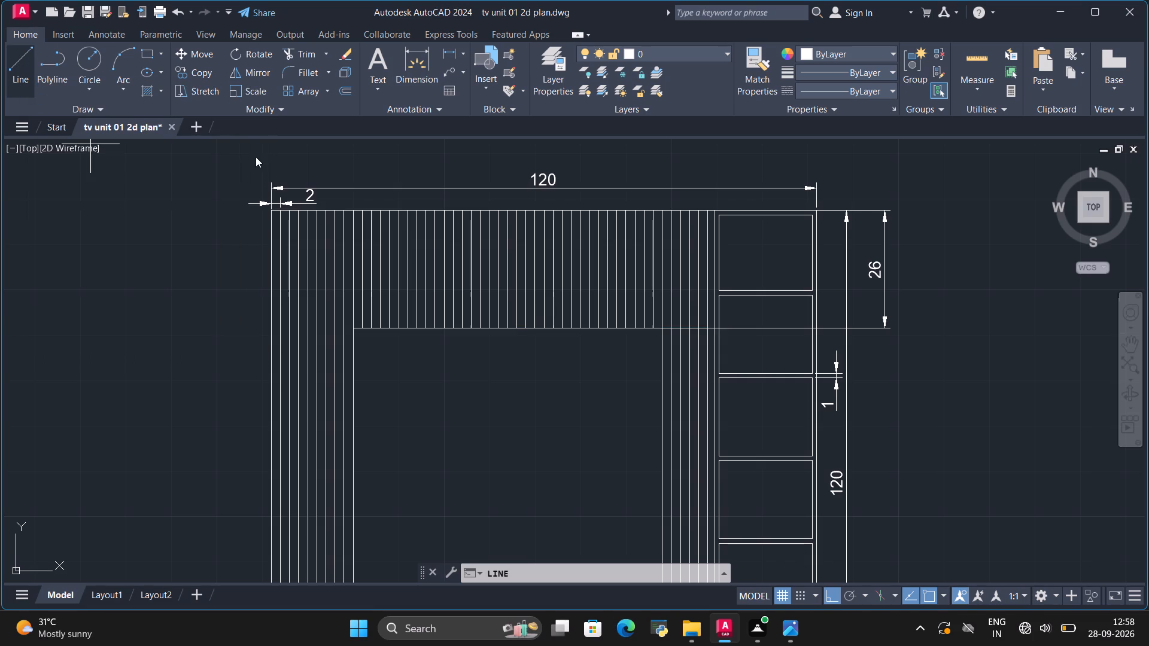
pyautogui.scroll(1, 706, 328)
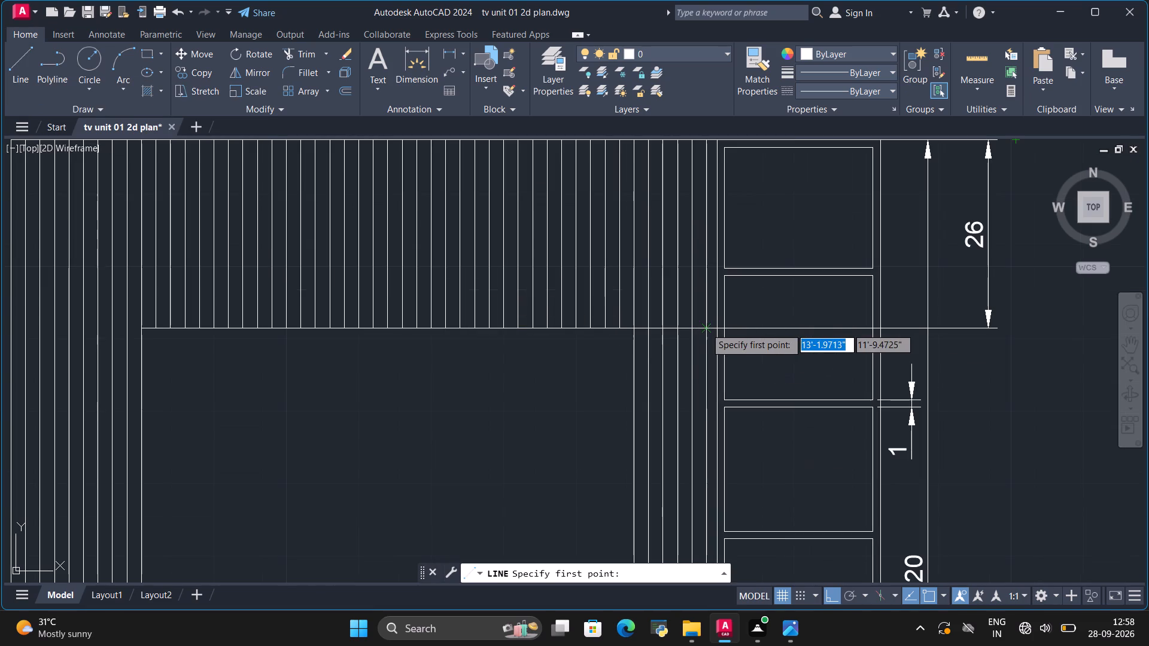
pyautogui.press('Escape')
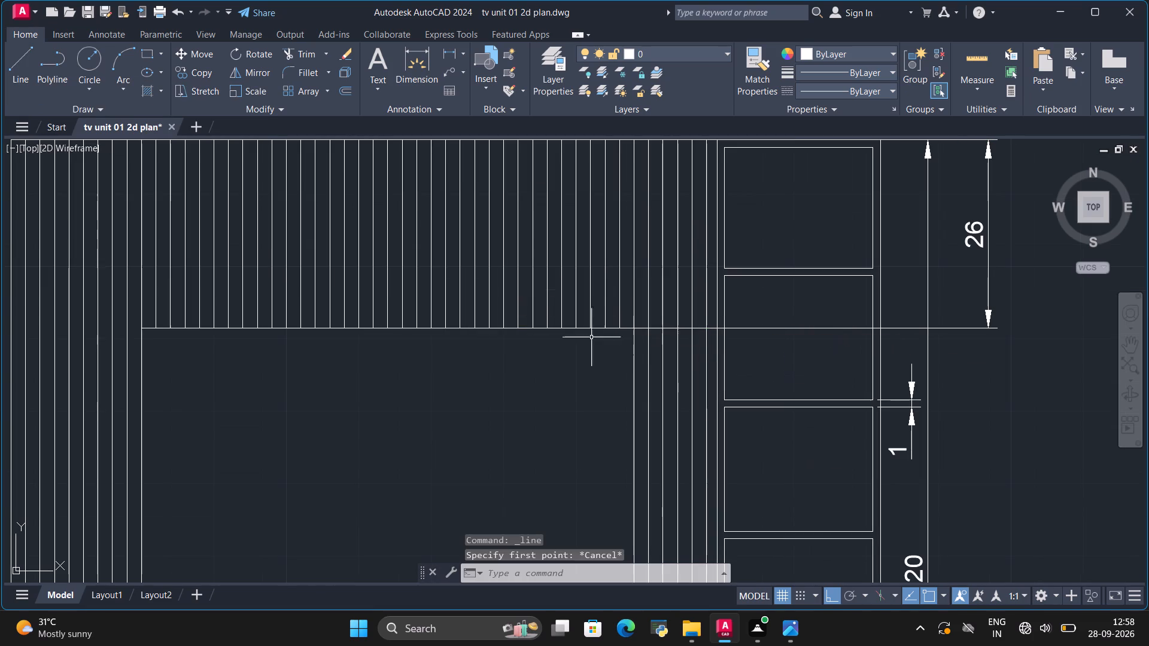
# Copy the horizontal line under the top fluted panel 0.5 inch above and 0.5 inch below itself.
pyautogui.click(588, 329)
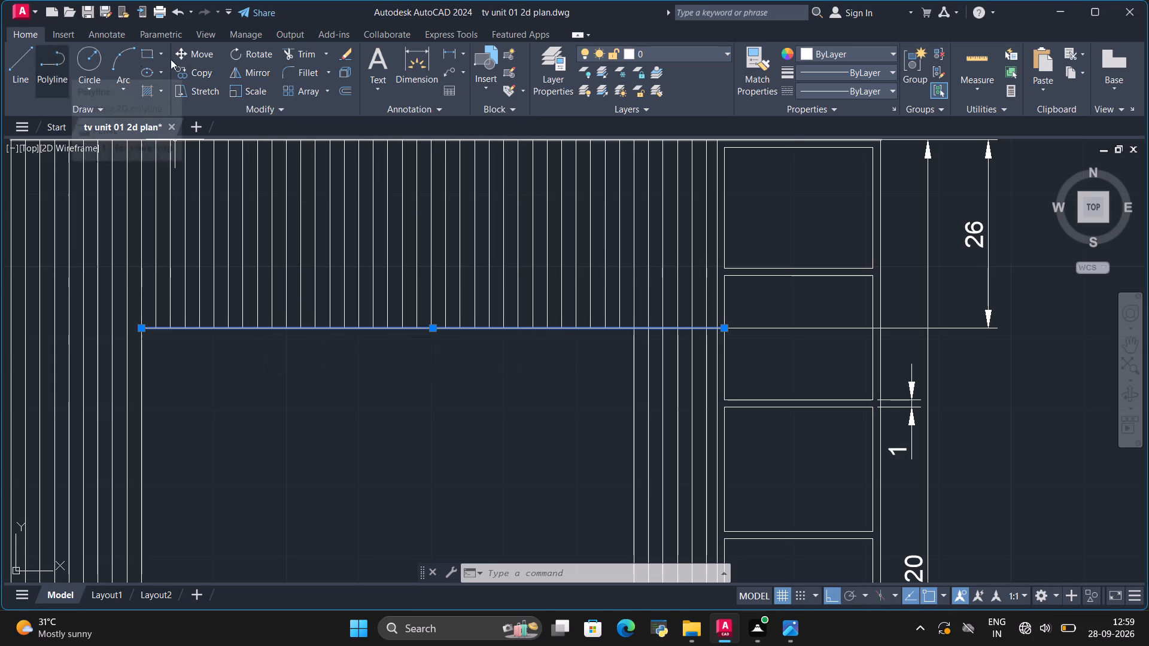
pyautogui.click(199, 71)
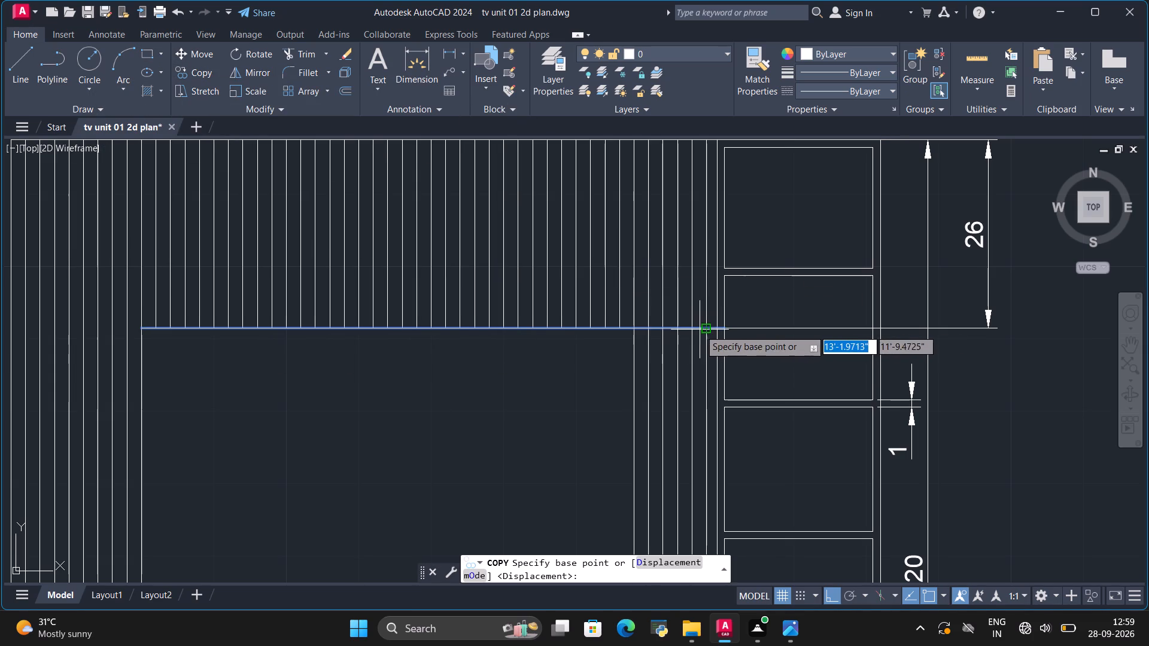
pyautogui.scroll(3, 740, 331)
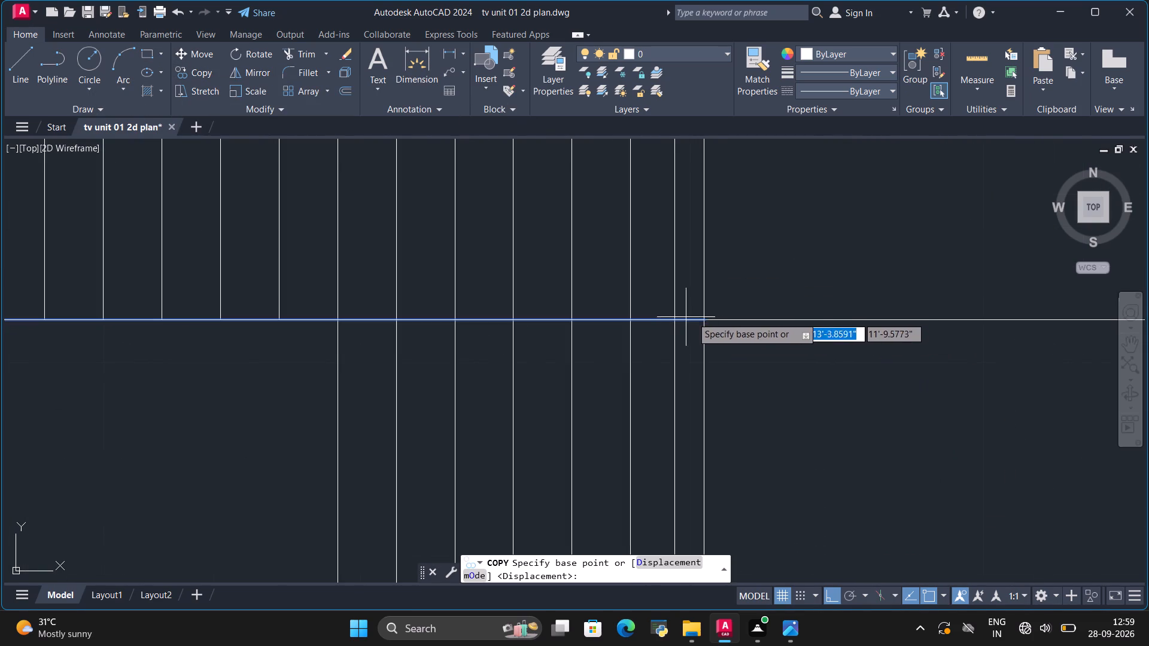
pyautogui.click(704, 319)
pyautogui.press('BackSpace')
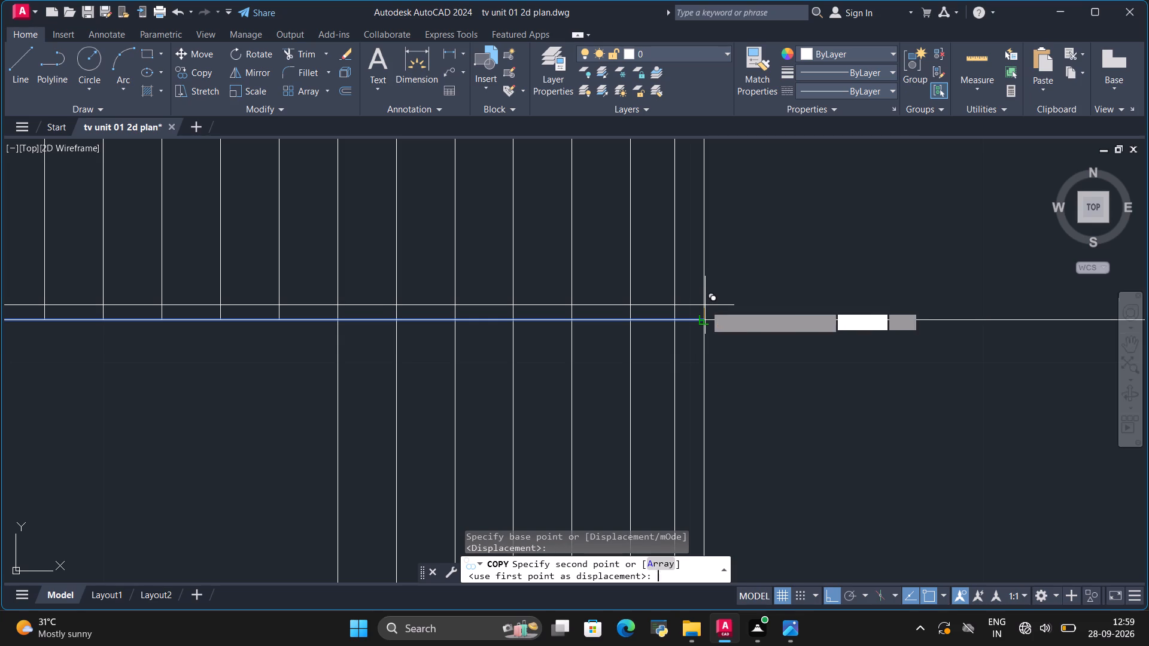
pyautogui.press('BackSpace')
pyautogui.write('.5')
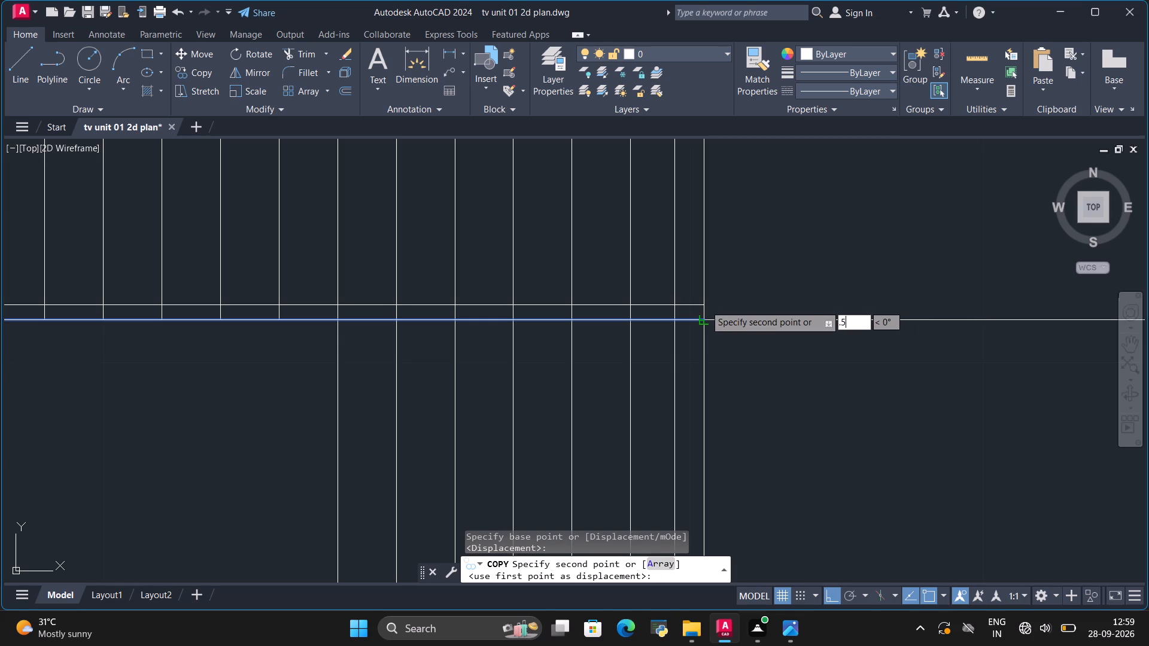
pyautogui.hotkey('shift', '"')
pyautogui.press('Return')
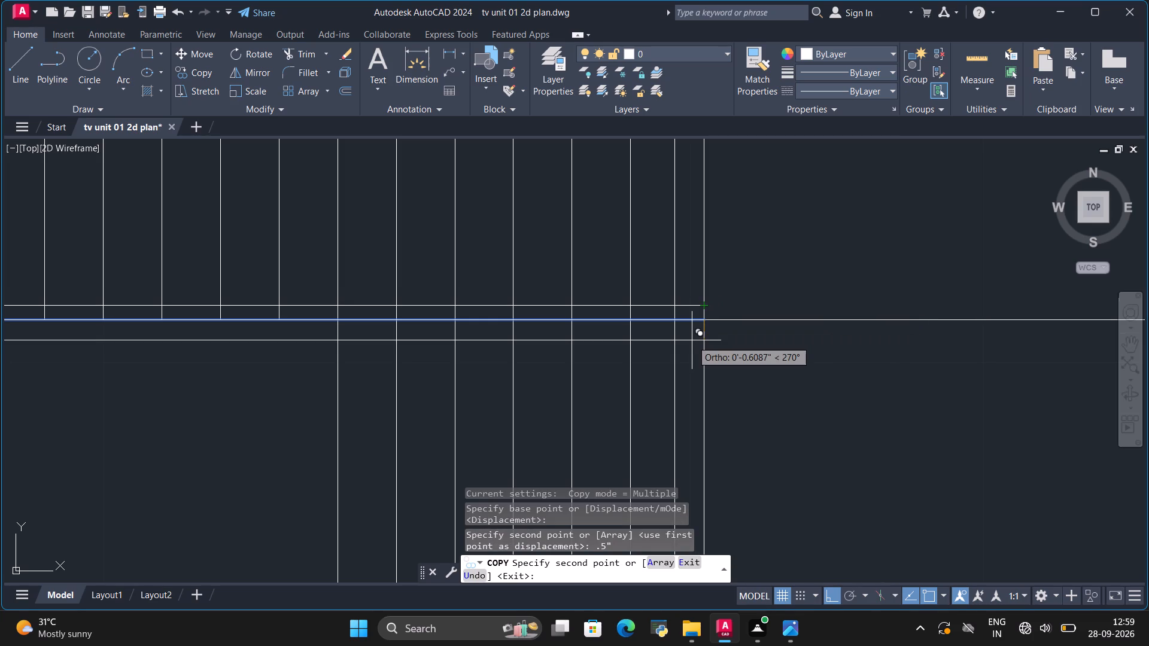
pyautogui.press('BackSpace')
pyautogui.press('BackSpace')
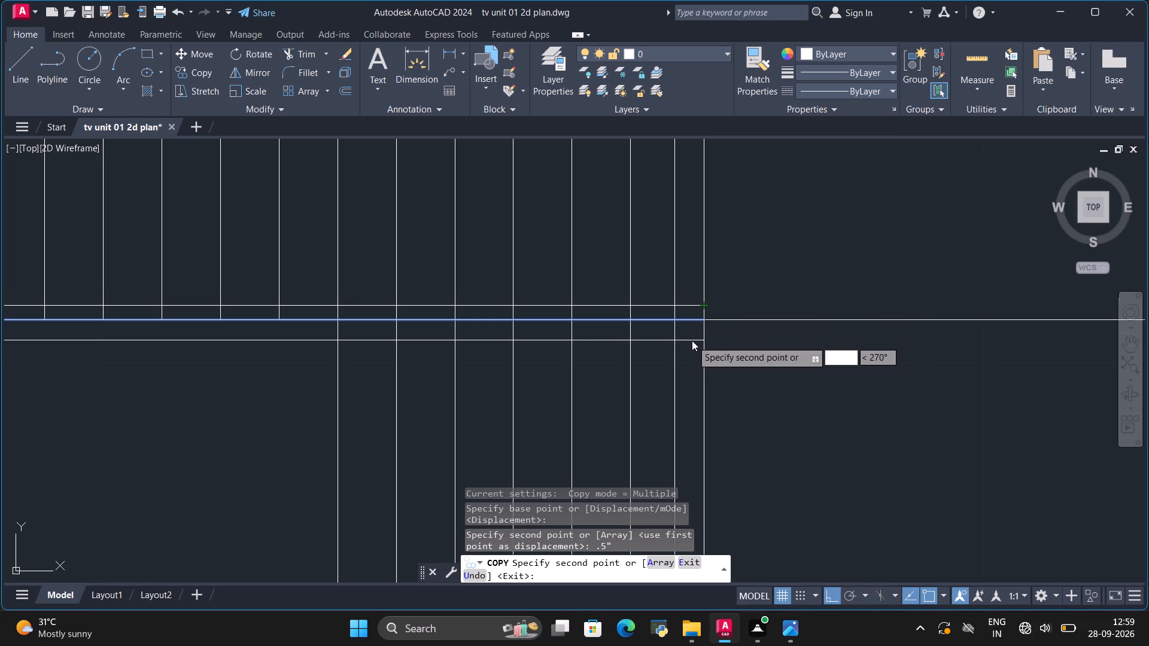
pyautogui.write('.5"')
pyautogui.press('Return')
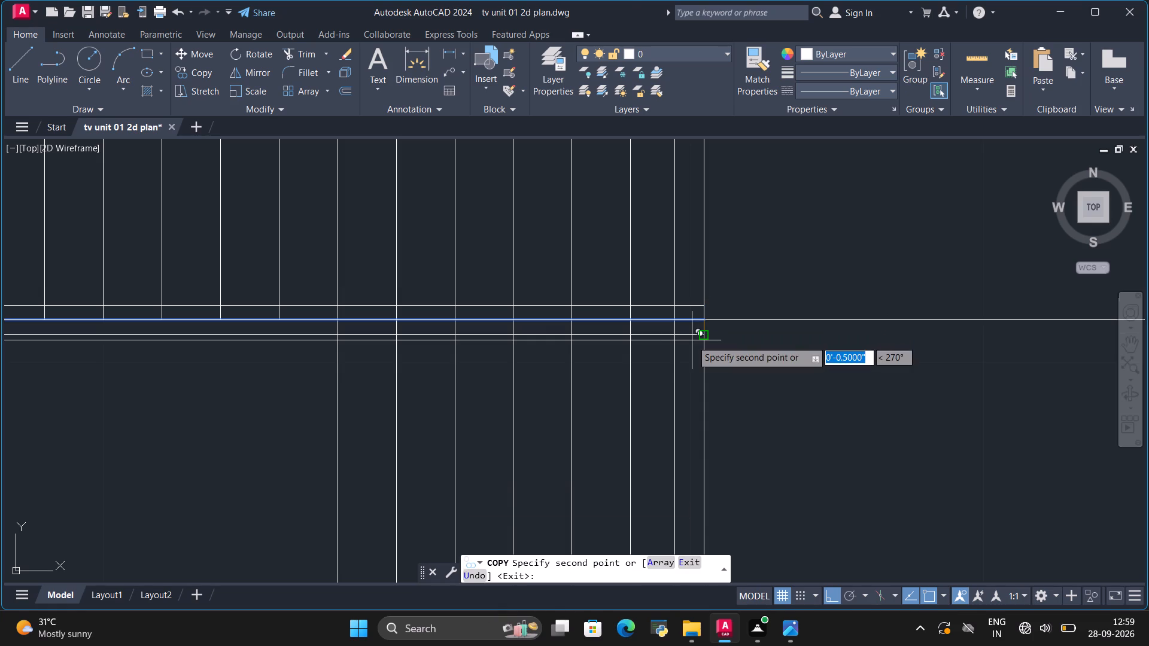
pyautogui.press('Escape')
# Trim away the original middle line between the two new lines, plus the flute ends below the upper one, starting away from the shelf column.
pyautogui.scroll(-2, 725, 248)
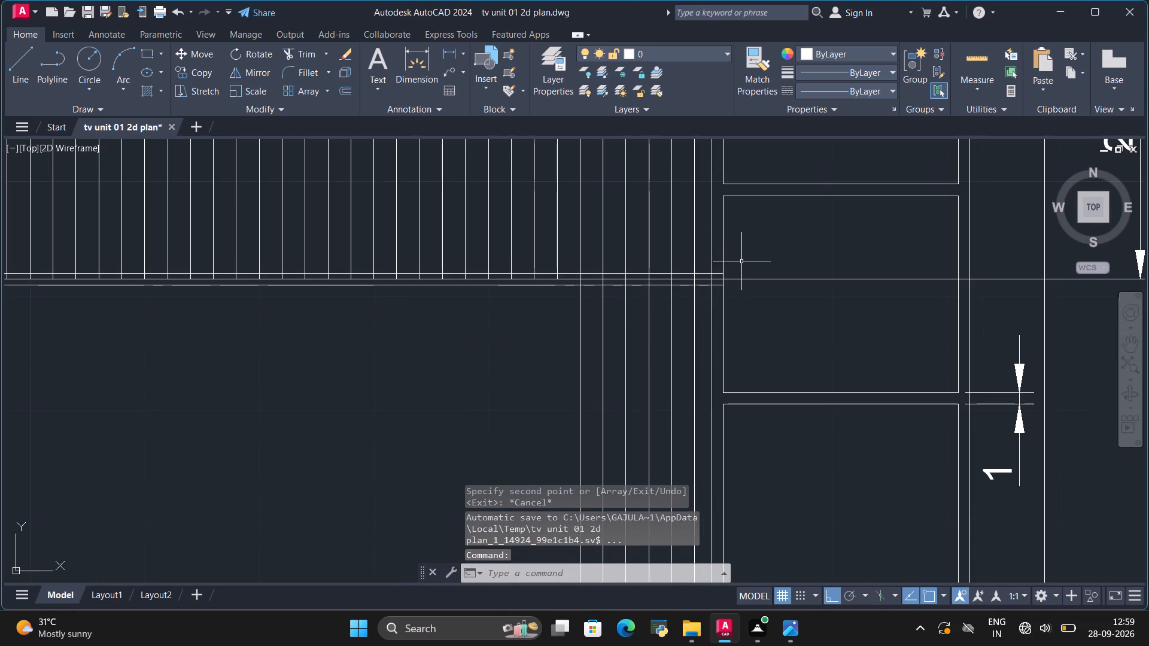
pyautogui.scroll(-1, 752, 263)
pyautogui.scroll(2, 66, 255)
pyautogui.scroll(2, 361, 290)
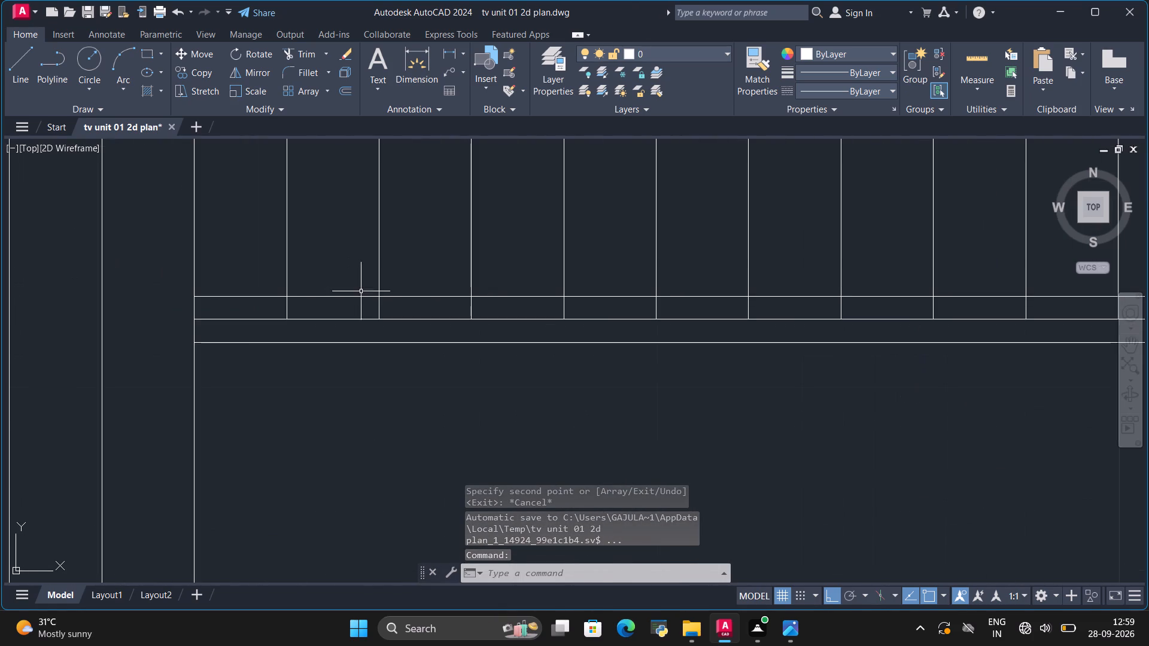
pyautogui.scroll(1, 335, 298)
pyautogui.click(300, 50)
pyautogui.scroll(1, 261, 249)
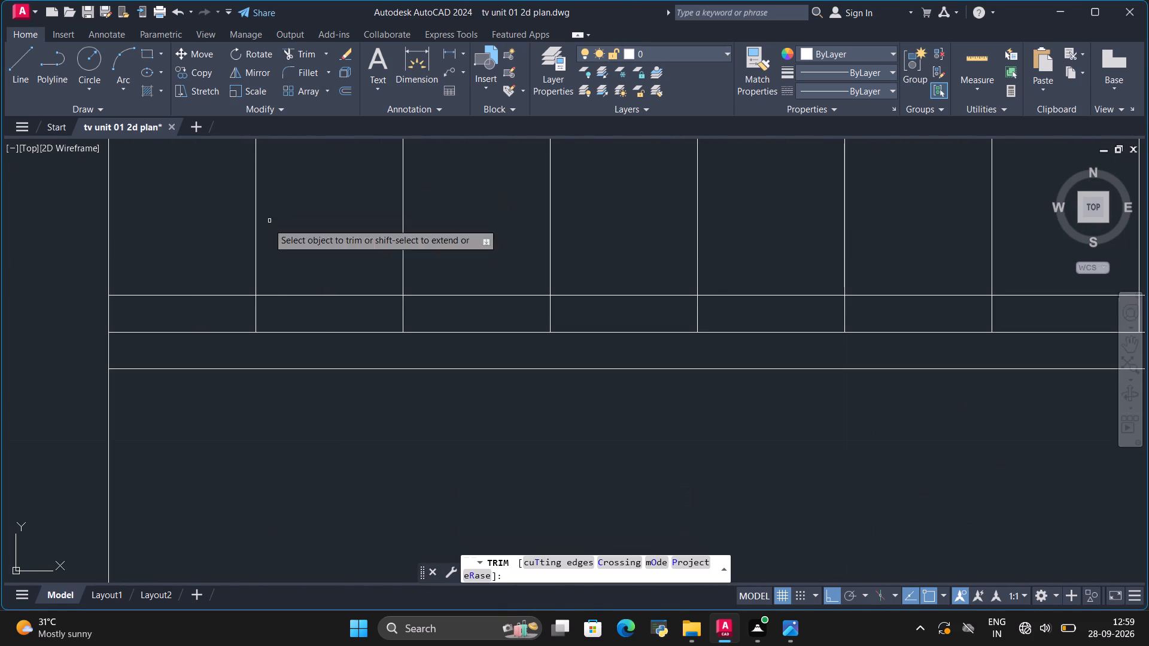
pyautogui.scroll(1, 257, 260)
pyautogui.moveTo(203, 487); pyautogui.dragTo(467, 463)
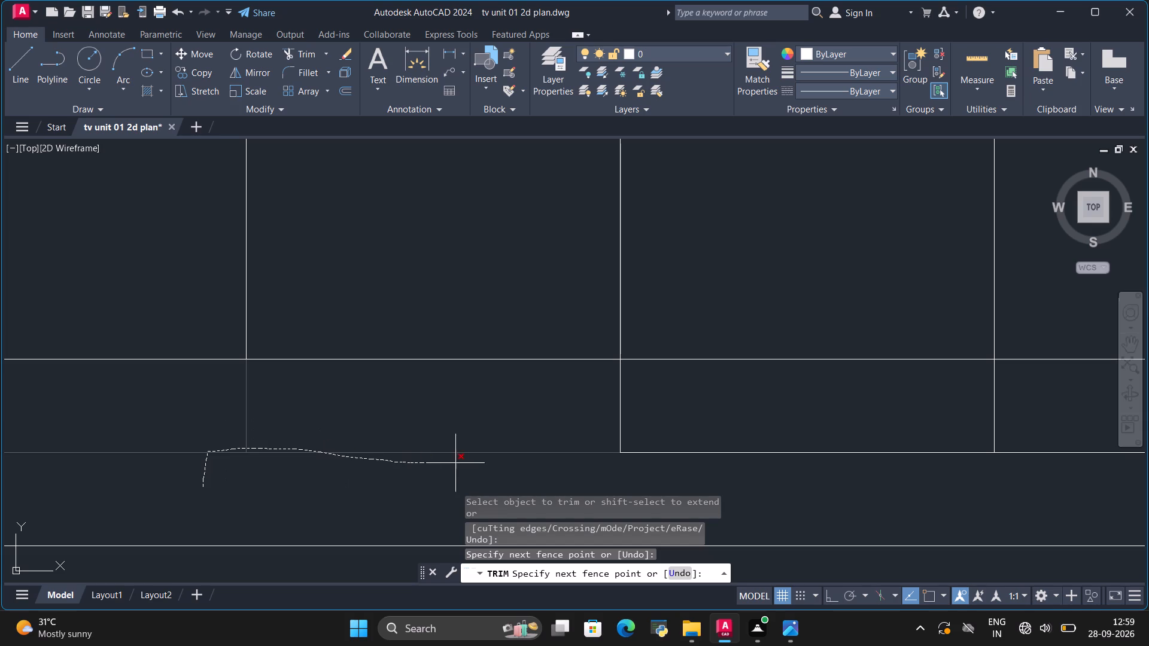
pyautogui.moveTo(467, 463); pyautogui.dragTo(1010, 437)
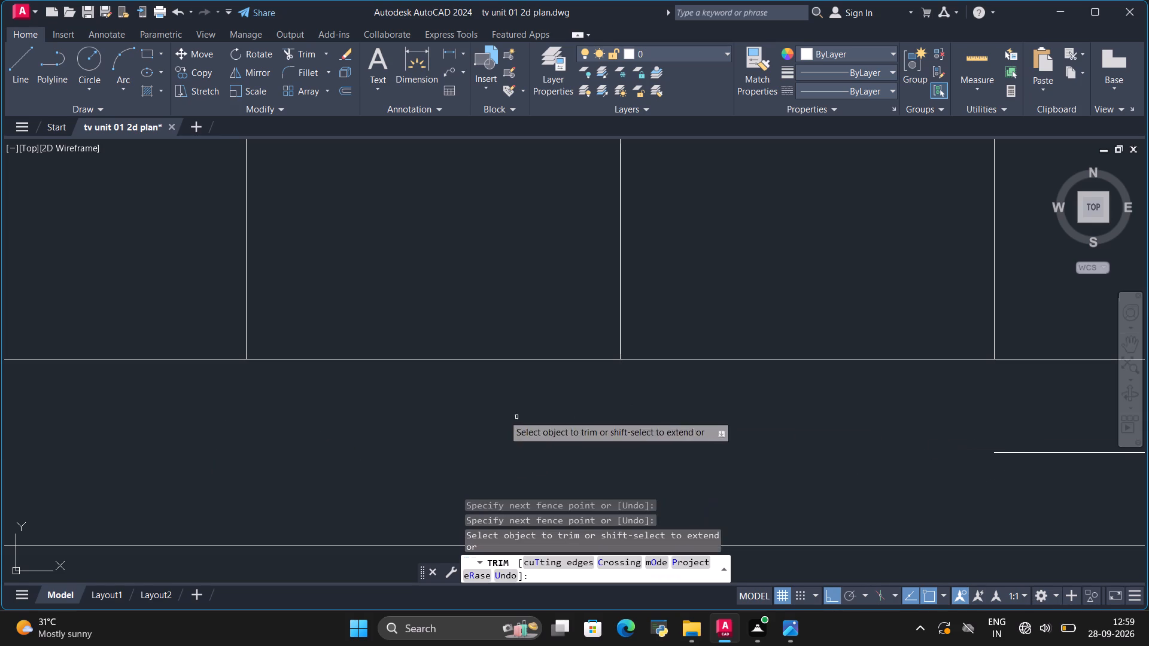
pyautogui.scroll(-3, 431, 400)
pyautogui.scroll(2, 698, 410)
pyautogui.moveTo(525, 421); pyautogui.dragTo(615, 413)
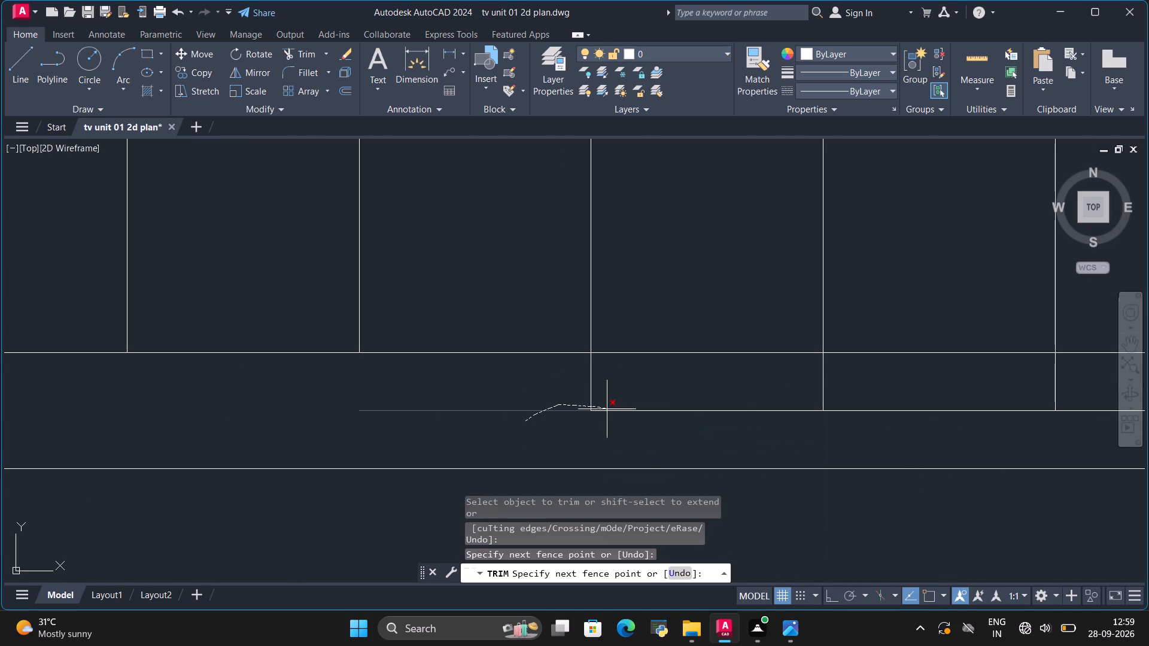
pyautogui.moveTo(615, 413); pyautogui.dragTo(917, 415)
pyautogui.scroll(-2, 448, 443)
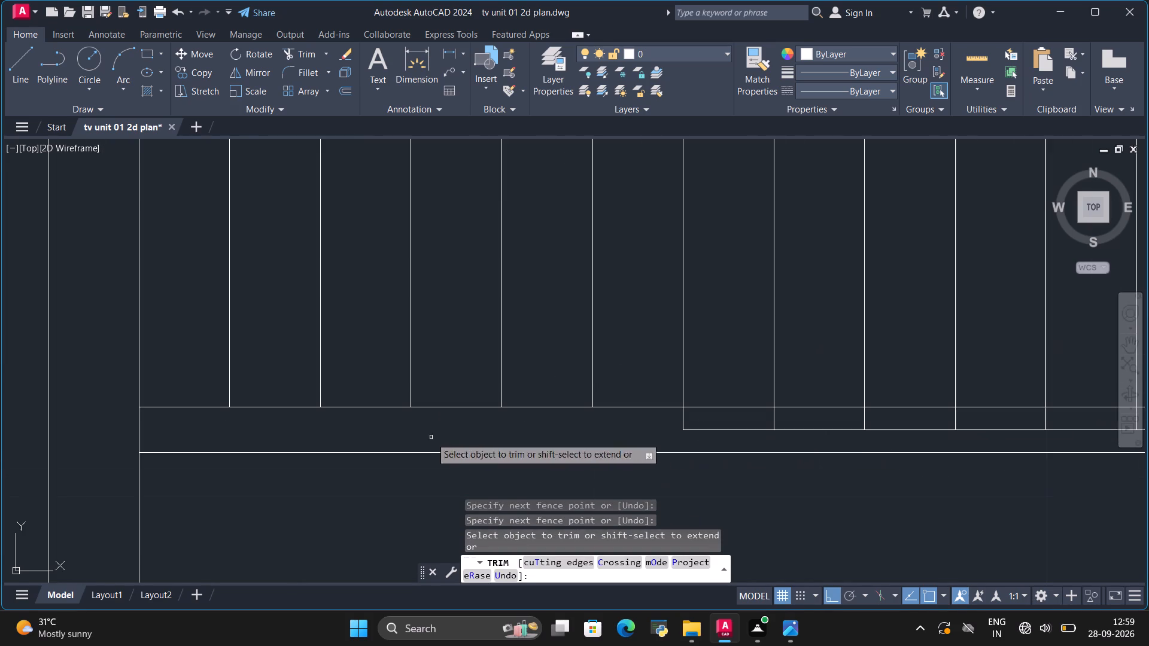
pyautogui.scroll(2, 785, 440)
pyautogui.moveTo(686, 434); pyautogui.dragTo(1036, 405)
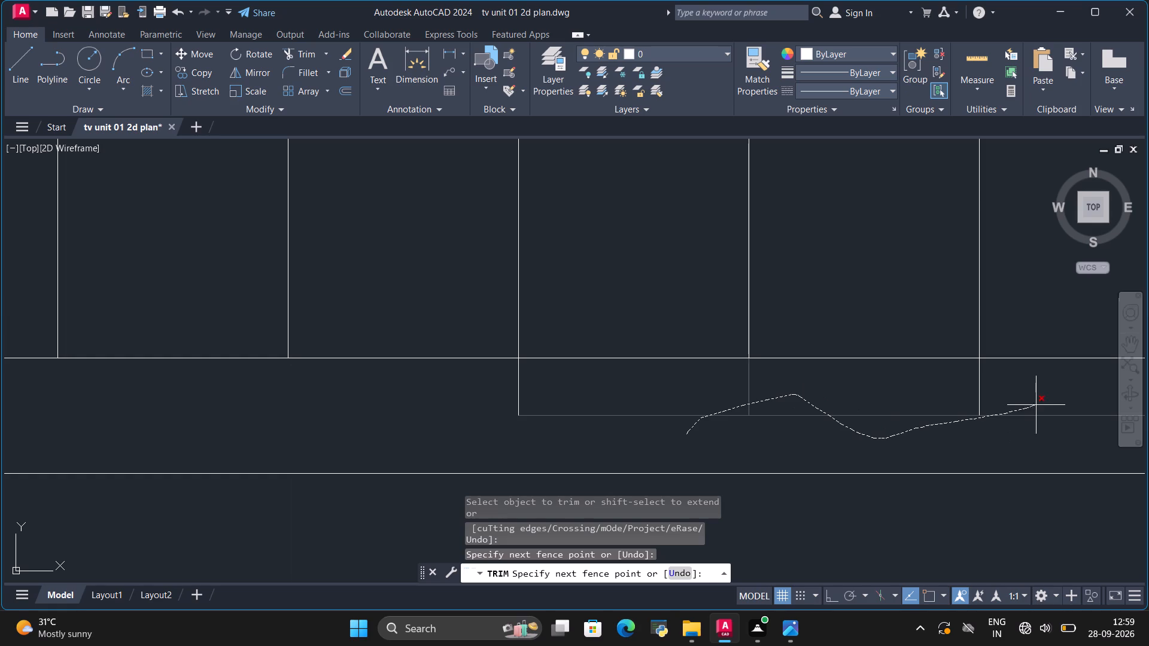
pyautogui.moveTo(1036, 405); pyautogui.dragTo(484, 383)
# Trim the flute ends that overhang the upper new line along the middle stretch of the top panel.
pyautogui.scroll(-2, 398, 363)
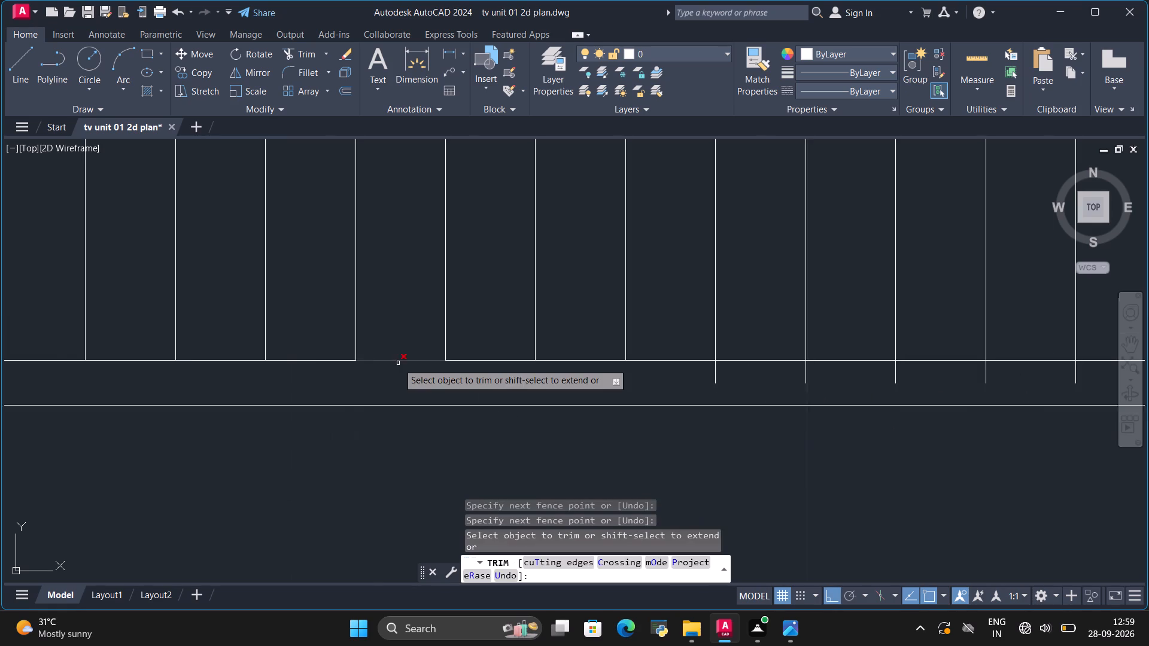
pyautogui.scroll(-1, 398, 363)
pyautogui.scroll(3, 662, 377)
pyautogui.moveTo(317, 340); pyautogui.dragTo(472, 354)
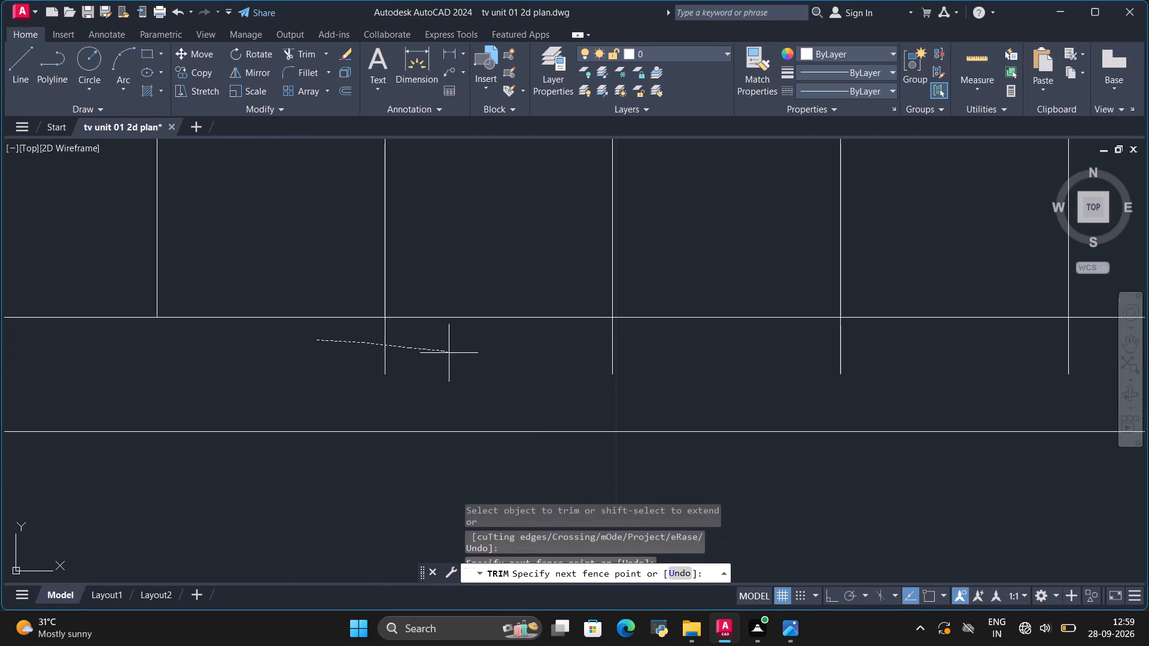
pyautogui.moveTo(472, 354); pyautogui.dragTo(950, 349)
pyautogui.scroll(-6, 673, 354)
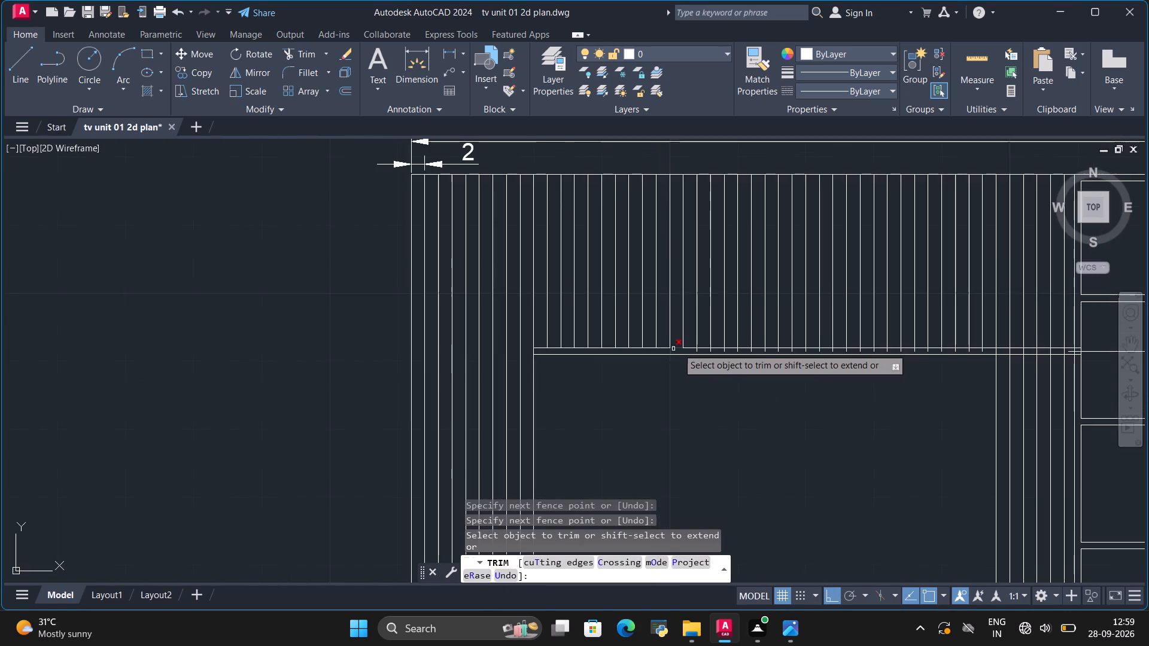
pyautogui.scroll(6, 701, 354)
pyautogui.moveTo(577, 296); pyautogui.dragTo(947, 308)
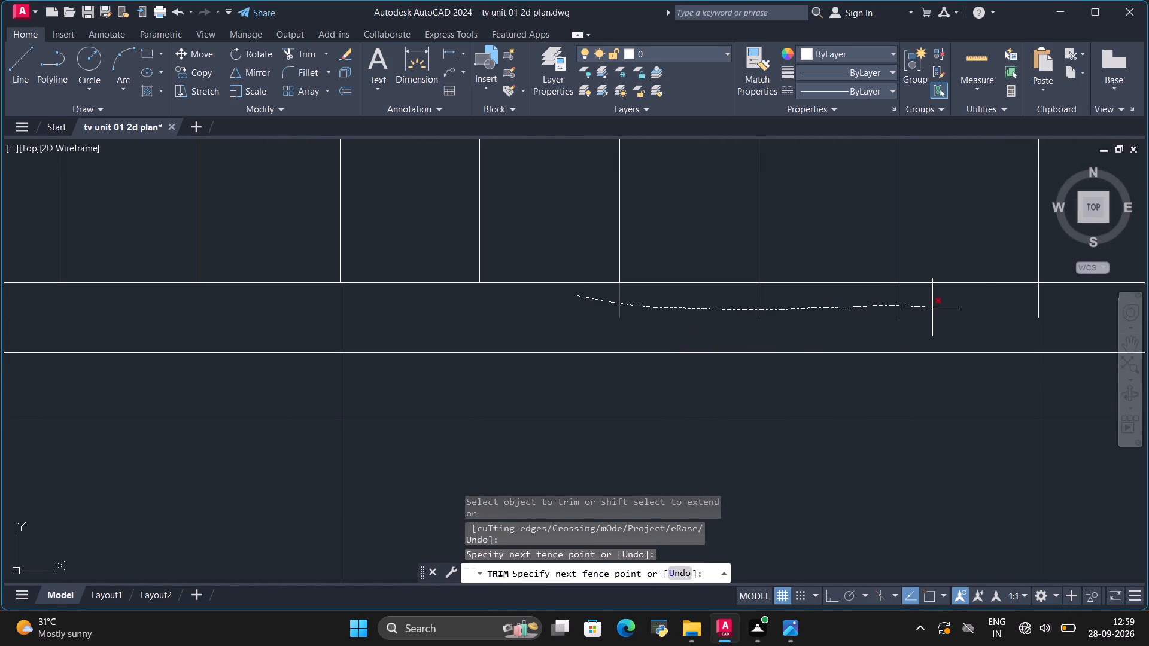
pyautogui.moveTo(947, 308); pyautogui.dragTo(1063, 306)
pyautogui.scroll(-3, 428, 356)
pyautogui.scroll(2, 626, 361)
pyautogui.moveTo(552, 318); pyautogui.dragTo(717, 324)
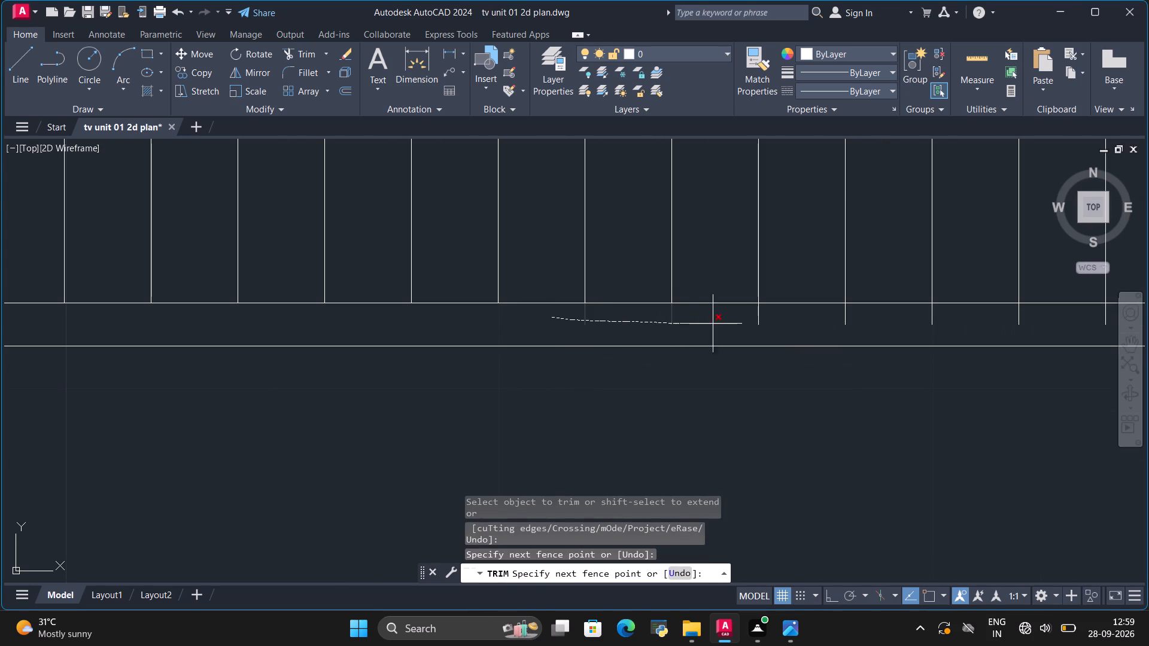
pyautogui.moveTo(717, 324); pyautogui.dragTo(1032, 319)
# Trim the remaining overhanging flute ends at the upper new line, up to the full-height flutes beside the shelf column.
pyautogui.scroll(-1, 732, 333)
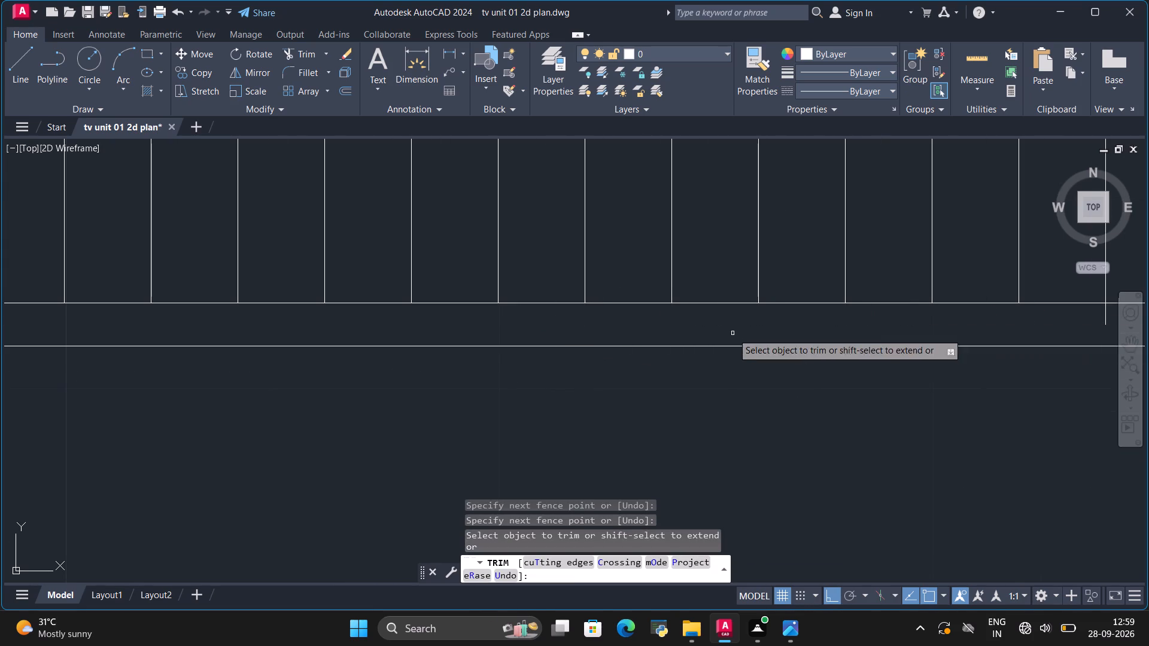
pyautogui.scroll(-3, 732, 333)
pyautogui.scroll(3, 851, 335)
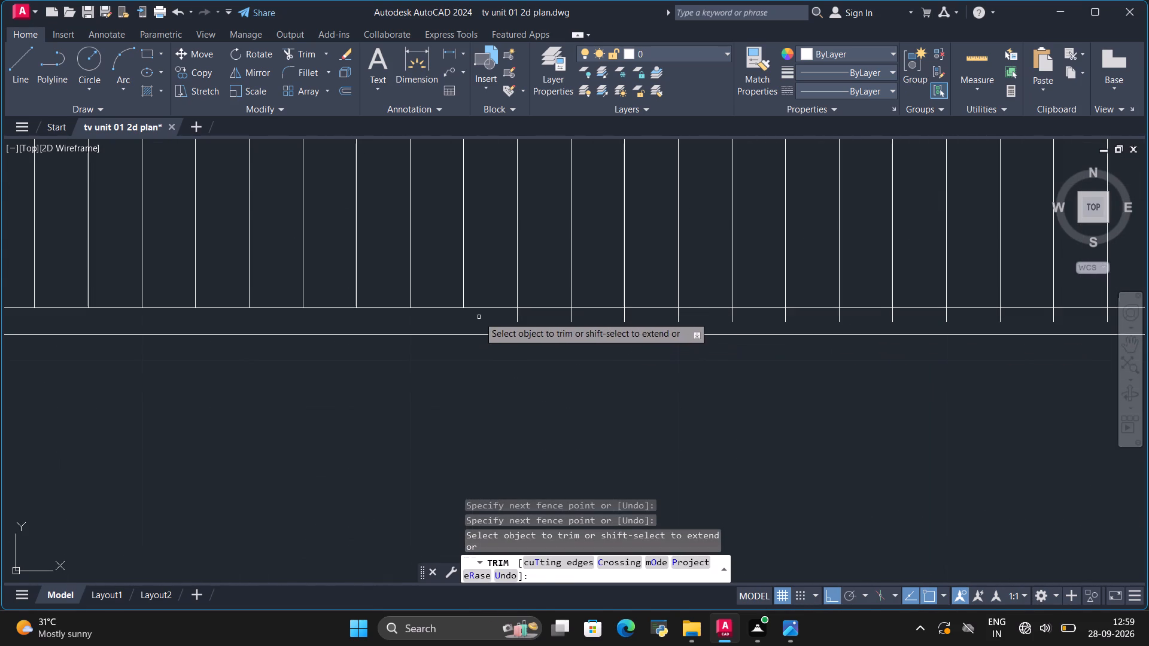
pyautogui.moveTo(479, 316); pyautogui.dragTo(850, 319)
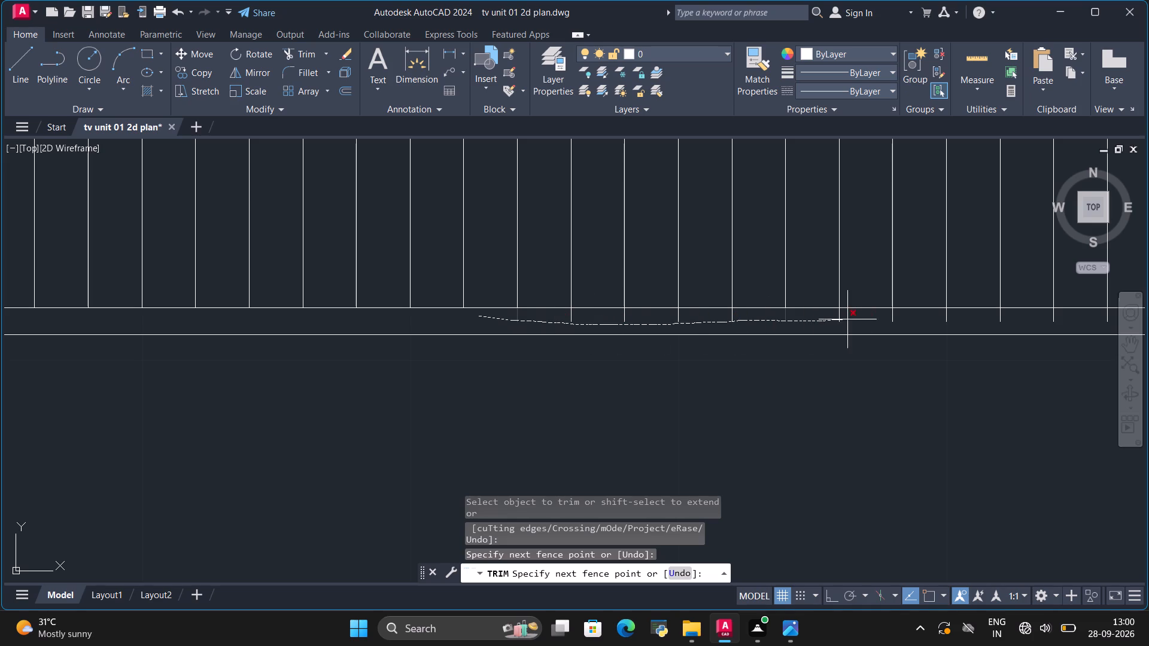
pyautogui.moveTo(850, 319); pyautogui.dragTo(1046, 319)
pyautogui.scroll(2, 758, 339)
pyautogui.moveTo(238, 285); pyautogui.dragTo(732, 291)
pyautogui.scroll(-2, 519, 303)
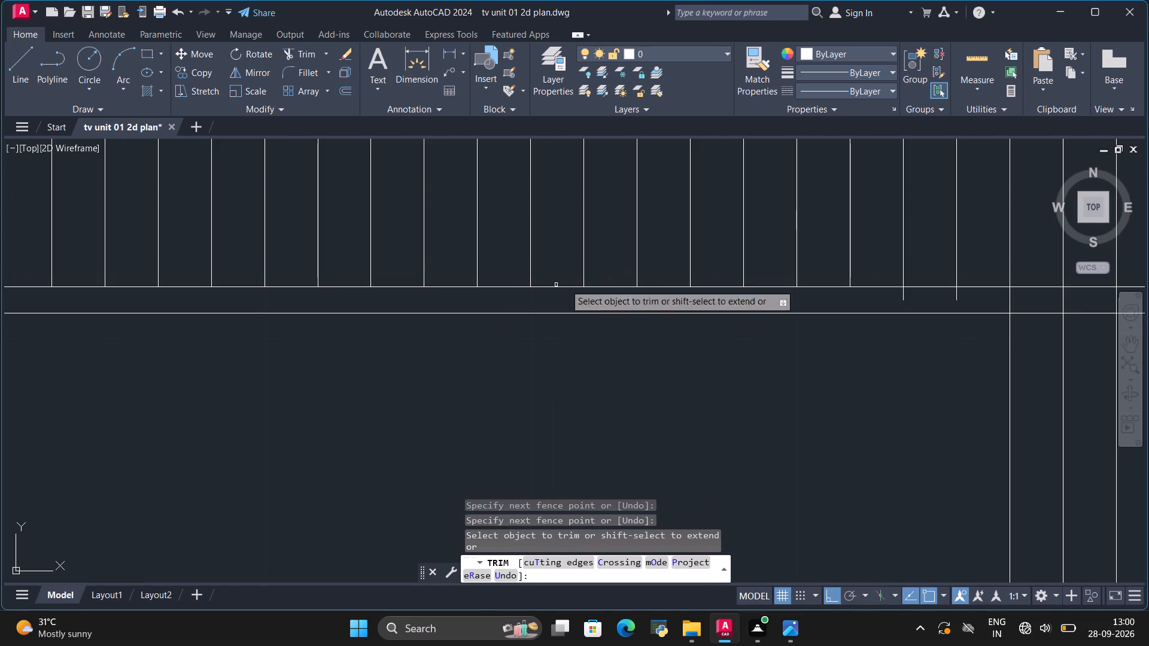
pyautogui.scroll(-1, 645, 283)
pyautogui.scroll(3, 822, 306)
pyautogui.moveTo(729, 243); pyautogui.dragTo(871, 254)
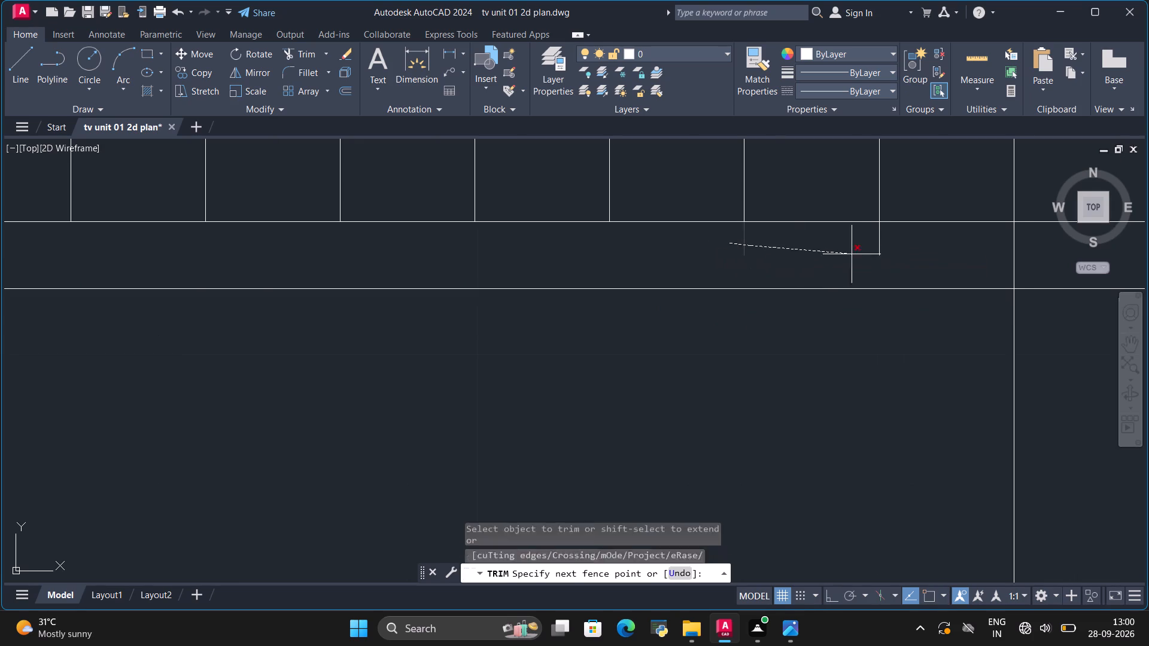
pyautogui.moveTo(871, 254); pyautogui.dragTo(905, 254)
# Save the drawing.
pyautogui.hotkey('ctrl', 's')
pyautogui.scroll(-4, 713, 358)
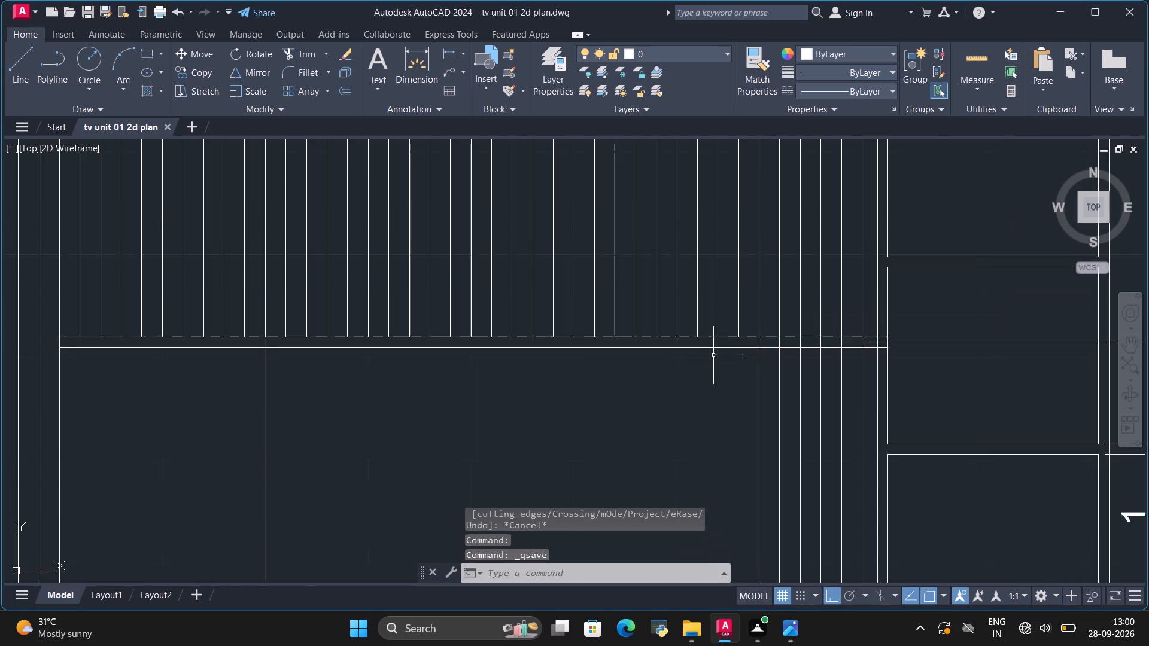
pyautogui.scroll(-3, 714, 348)
pyautogui.scroll(-1, 719, 272)
pyautogui.scroll(2, 715, 310)
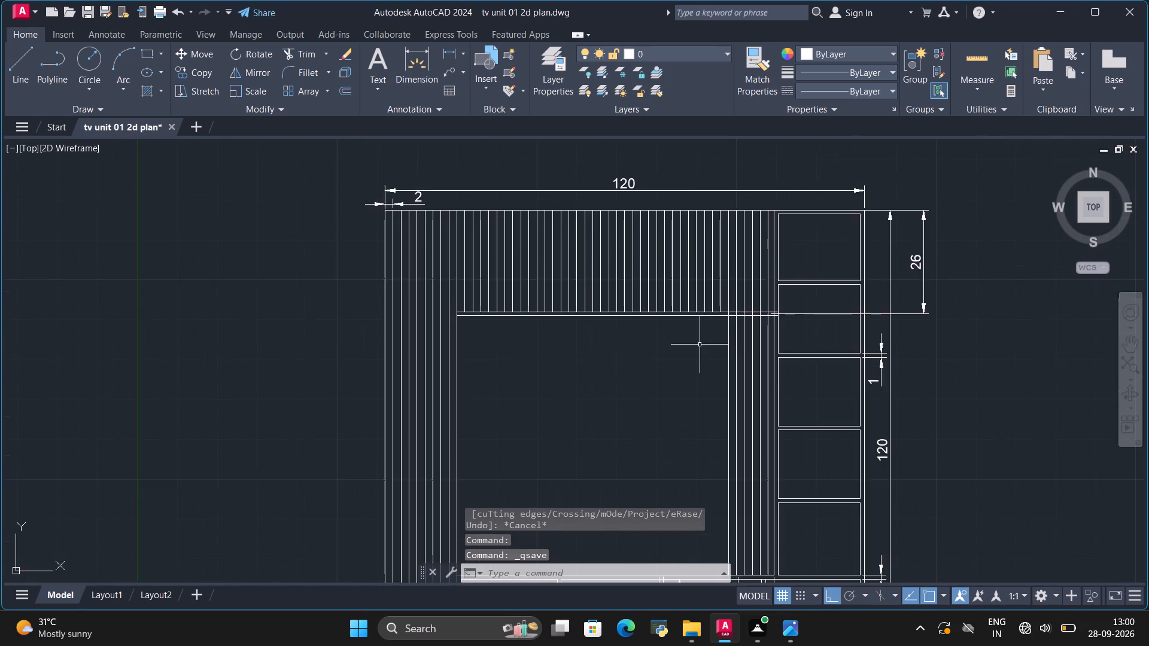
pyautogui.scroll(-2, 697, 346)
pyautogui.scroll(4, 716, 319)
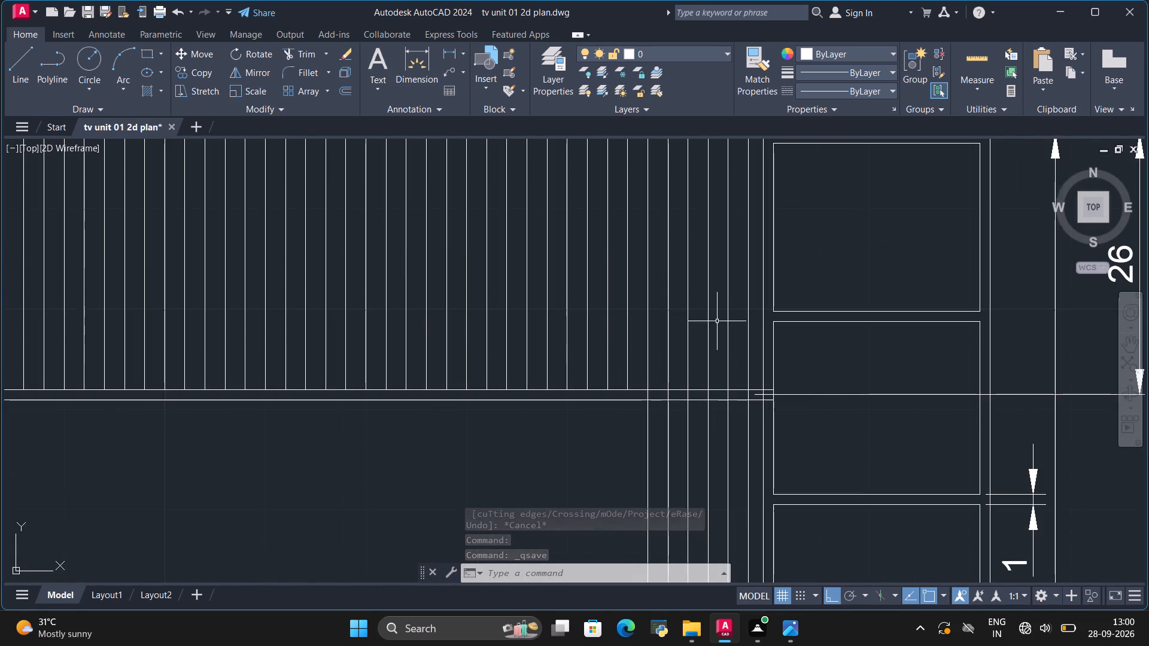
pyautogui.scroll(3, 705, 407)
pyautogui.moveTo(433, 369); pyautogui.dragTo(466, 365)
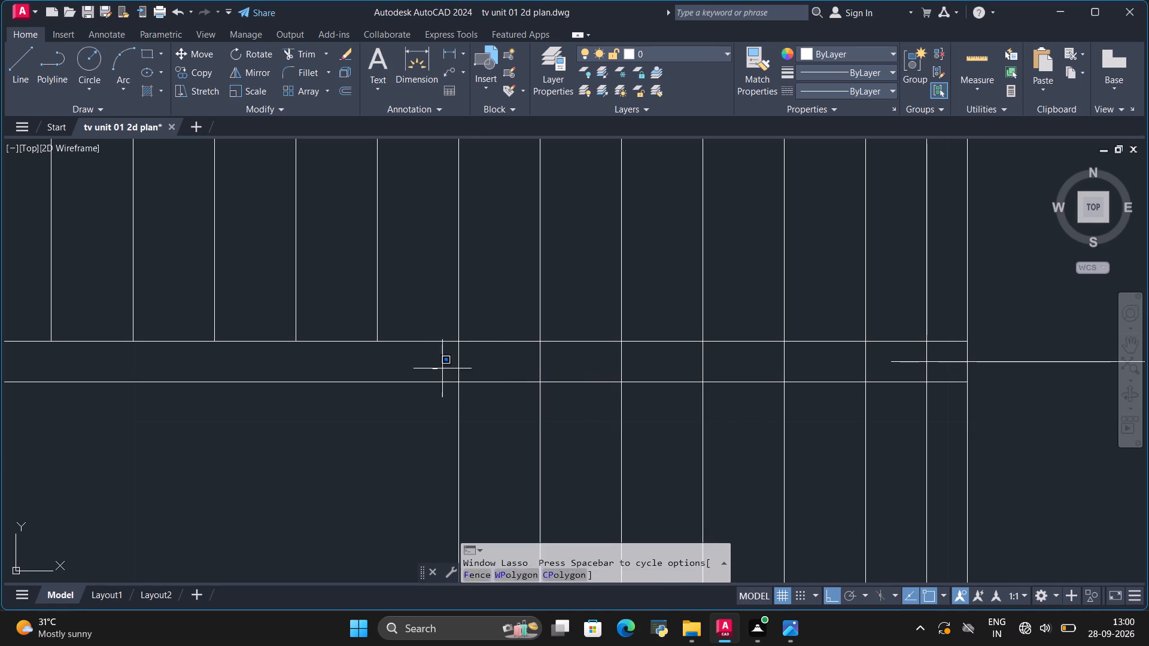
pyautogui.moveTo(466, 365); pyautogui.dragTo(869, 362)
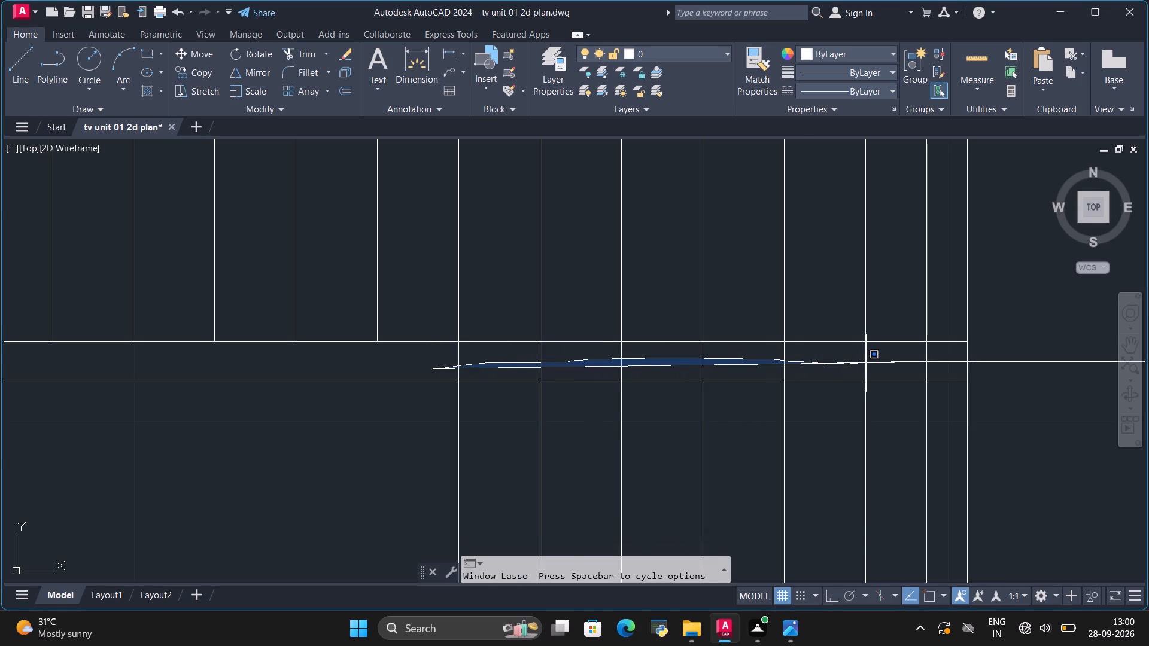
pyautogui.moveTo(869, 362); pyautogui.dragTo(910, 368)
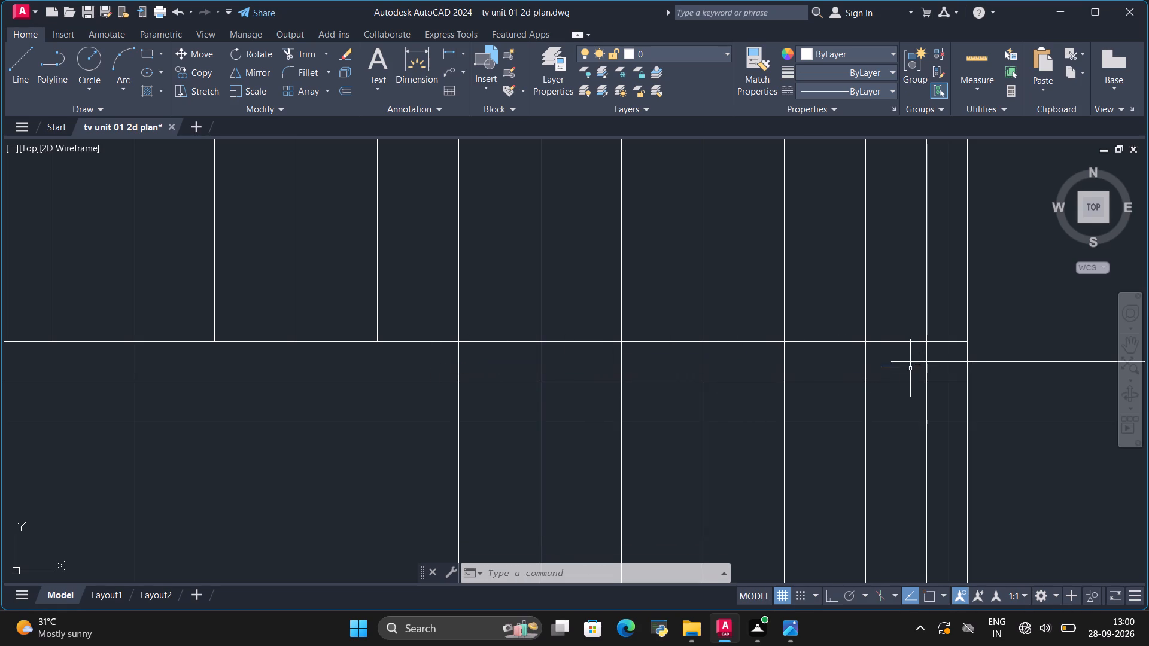
# Save the drawing with the whole TV unit elevation in view.
pyautogui.scroll(-4, 738, 324)
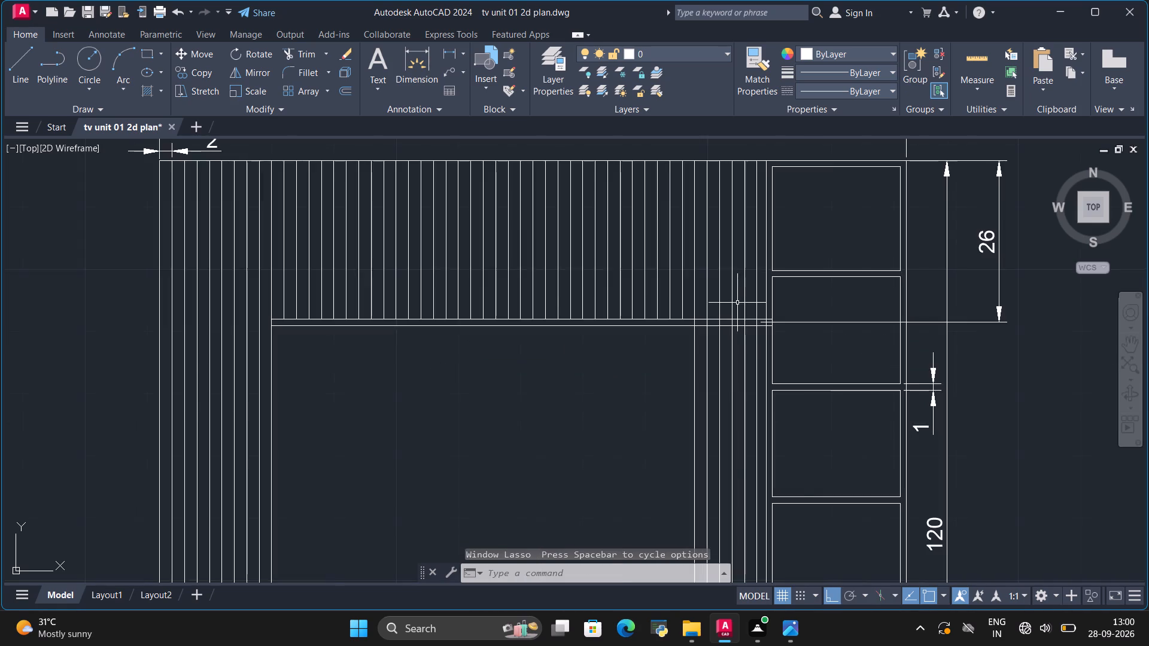
pyautogui.scroll(-4, 737, 302)
pyautogui.hotkey('ctrl', 's')
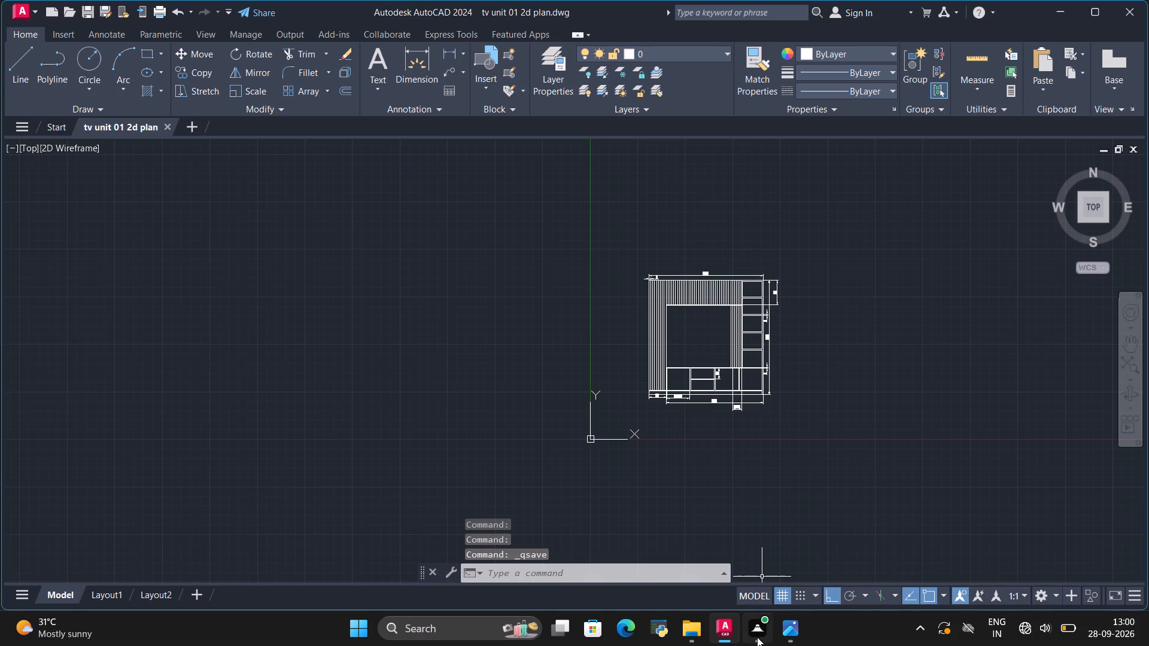